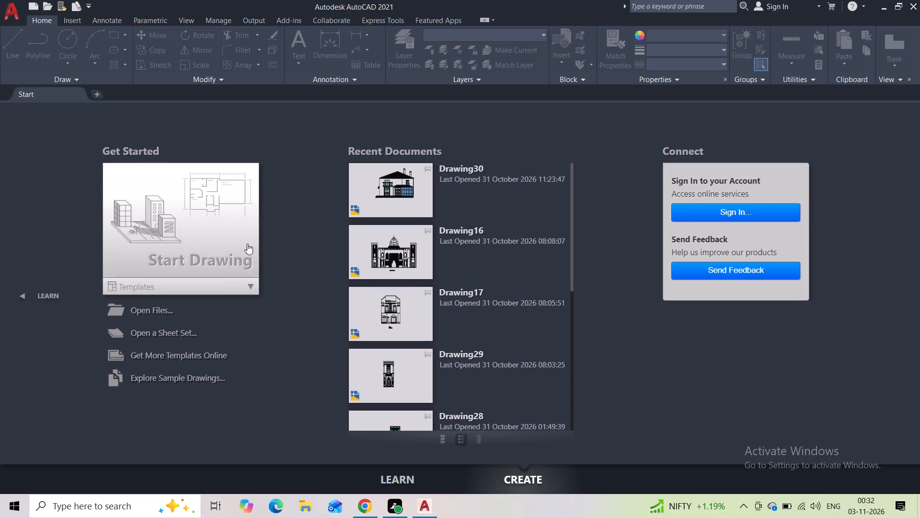
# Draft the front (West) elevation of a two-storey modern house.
# Start a new blank drawing.
pyautogui.click(221, 235)
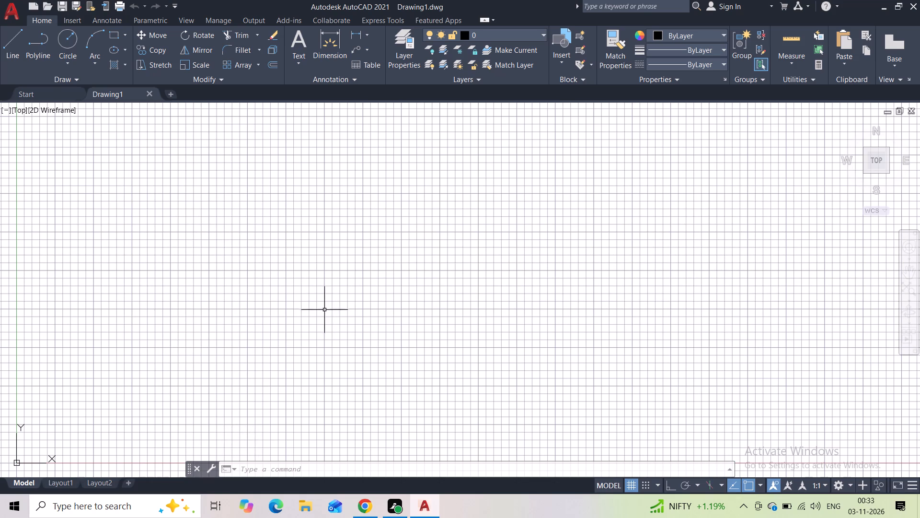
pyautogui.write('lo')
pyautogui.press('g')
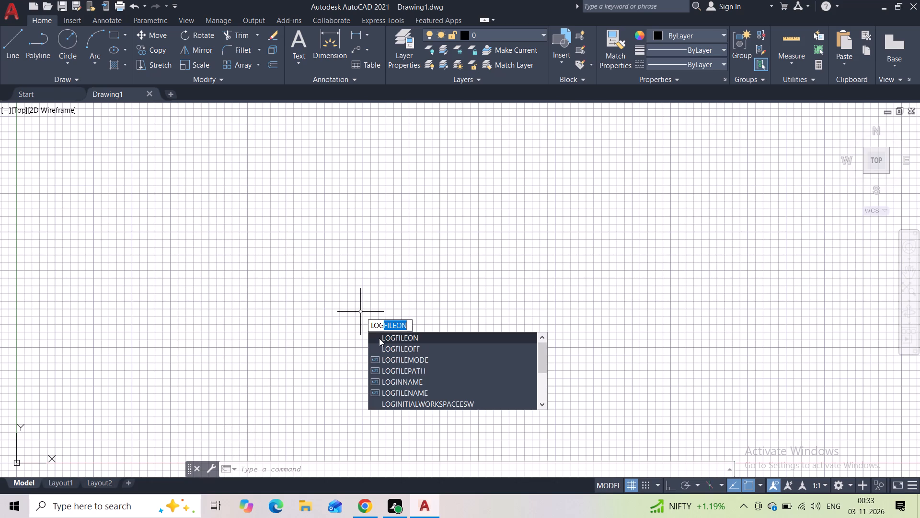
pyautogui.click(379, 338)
# Set the model space limits to a lower-left corner of 0,0 and an upper-right corner of 297,210.
pyautogui.press('l')
pyautogui.press('i')
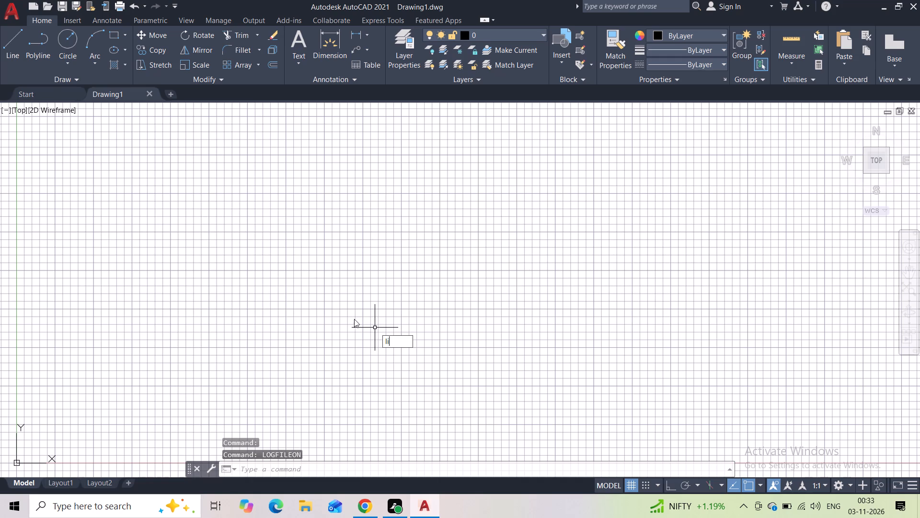
pyautogui.click(391, 375)
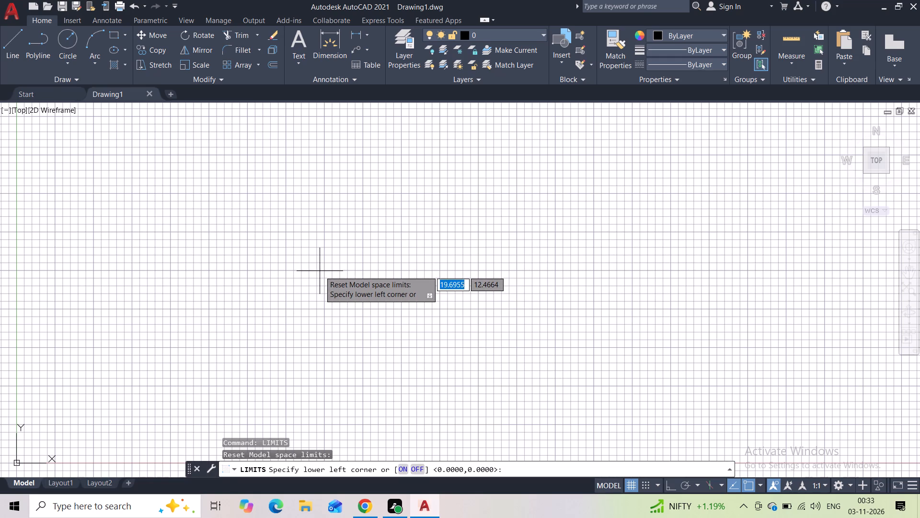
pyautogui.press('0')
pyautogui.write(',0')
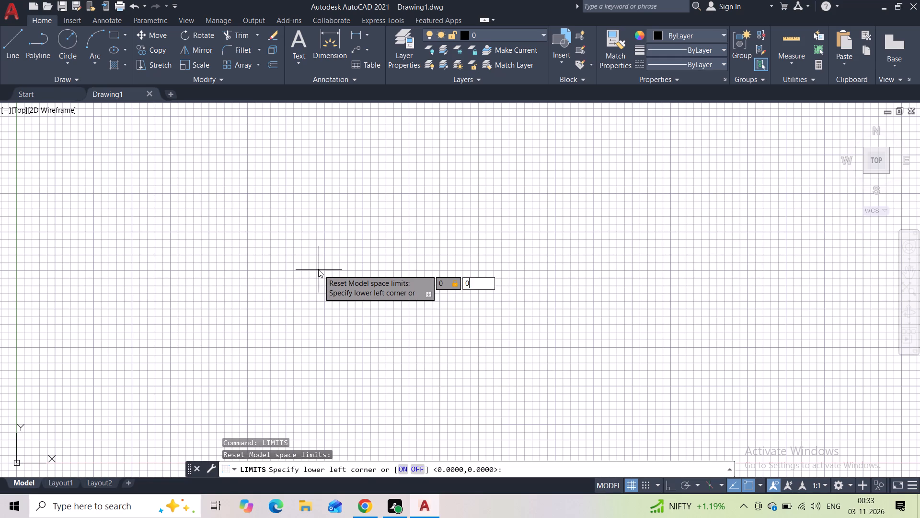
pyautogui.press('Return')
pyautogui.write('29')
pyautogui.write('7,2')
pyautogui.write('10')
pyautogui.press('Return')
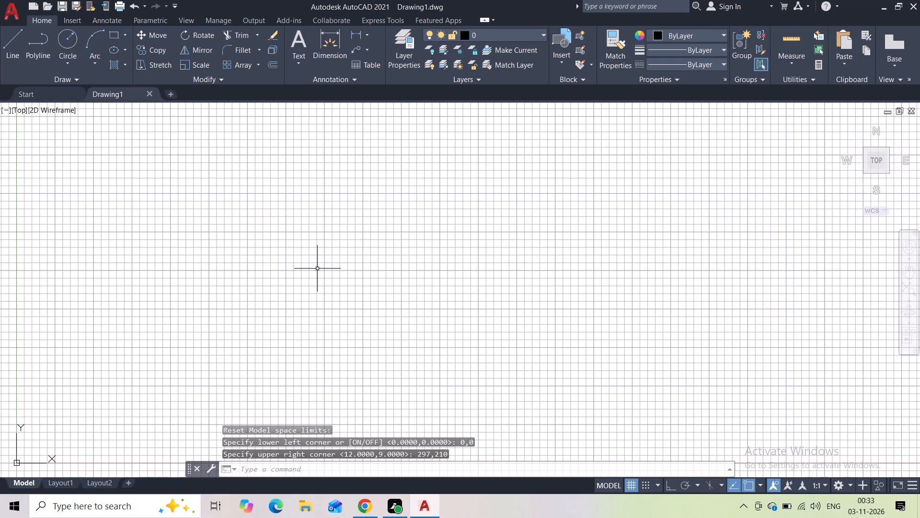
pyautogui.press('z')
pyautogui.press('Return')
pyautogui.press('a')
pyautogui.press('Return')
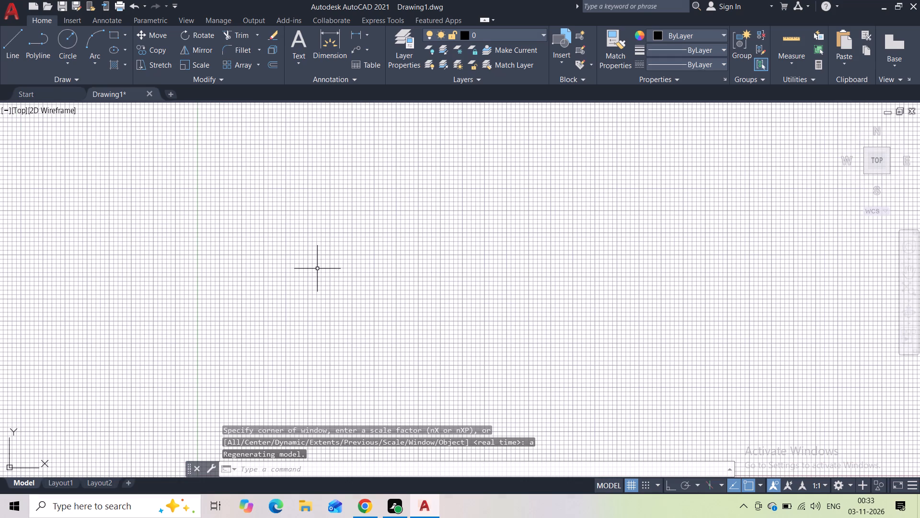
# Turn off the grid display.
pyautogui.click(631, 481)
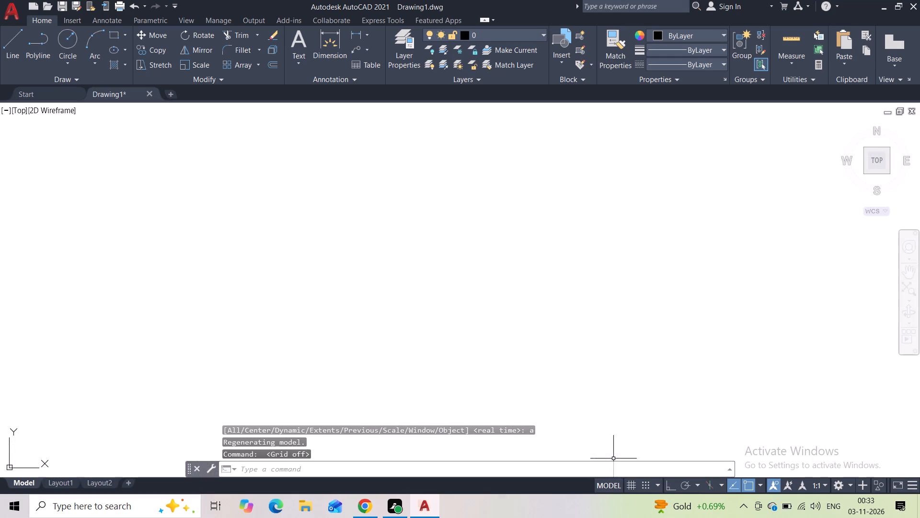
# Set the length type of the drawing units to Architectural.
pyautogui.press('u')
pyautogui.press('n')
pyautogui.click(451, 341)
pyautogui.click(391, 168)
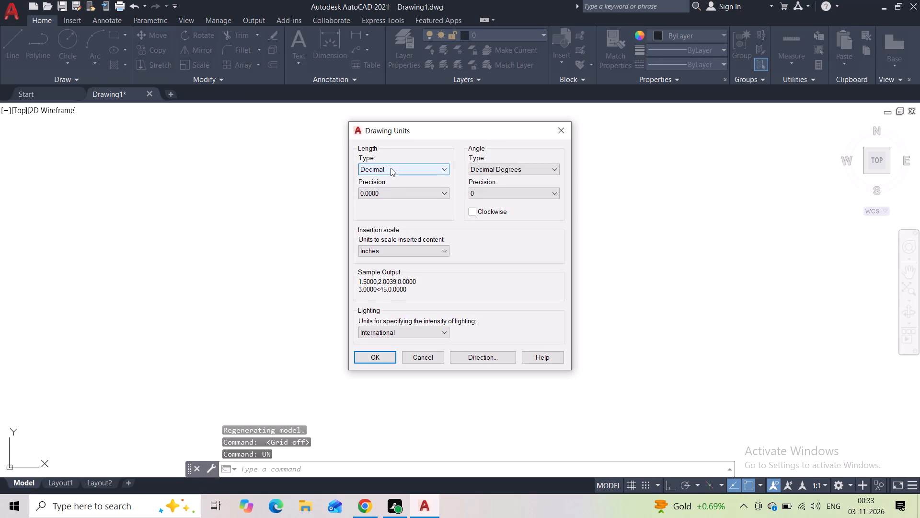
pyautogui.click(388, 181)
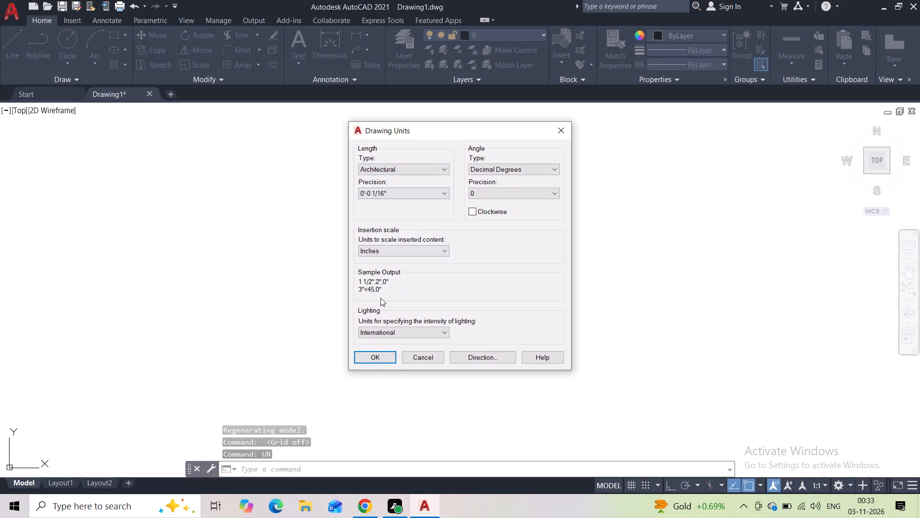
pyautogui.click(369, 356)
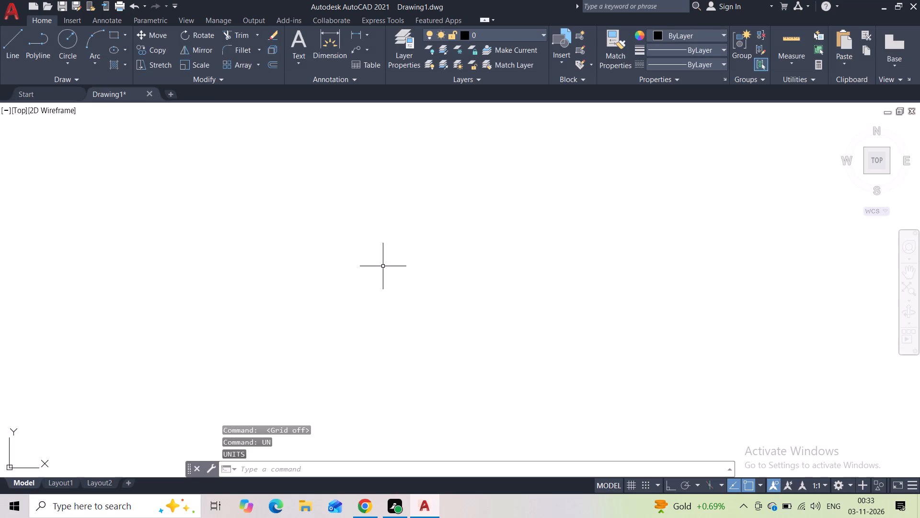
# Modify the Standard dimension style to a text height of 0'-0 11/16" and Architectural primary units, and set it current.
pyautogui.write('dim')
pyautogui.click(408, 301)
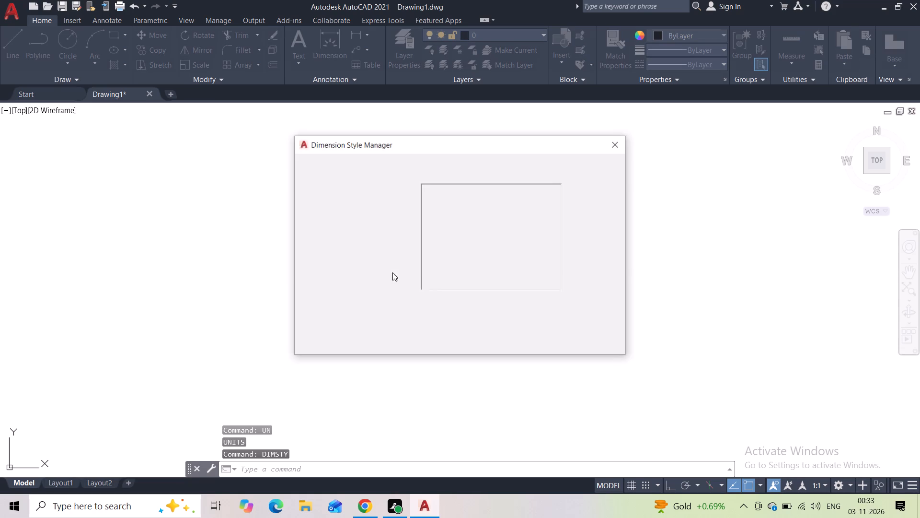
pyautogui.click(591, 226)
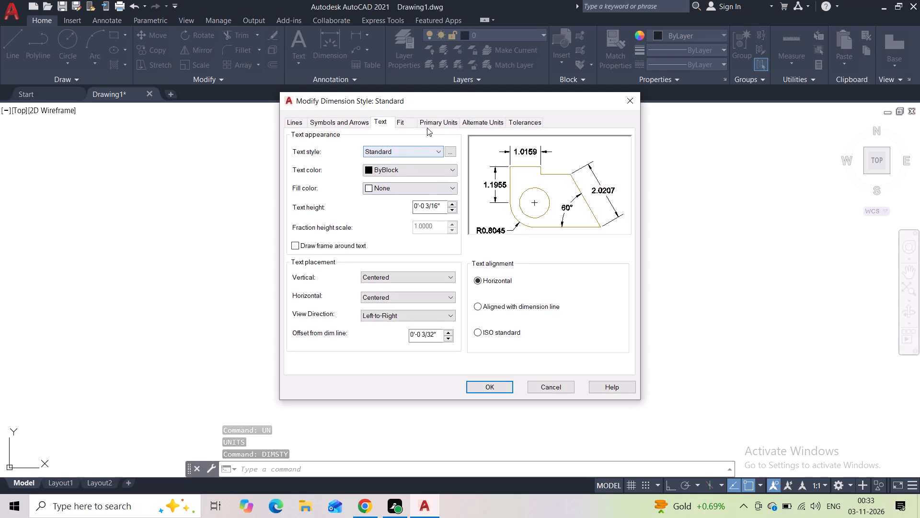
pyautogui.click(451, 203)
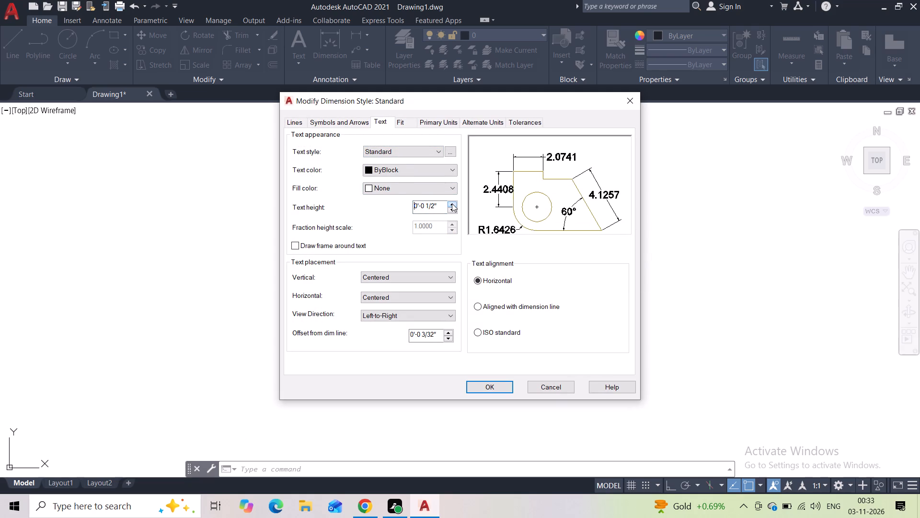
pyautogui.click(446, 119)
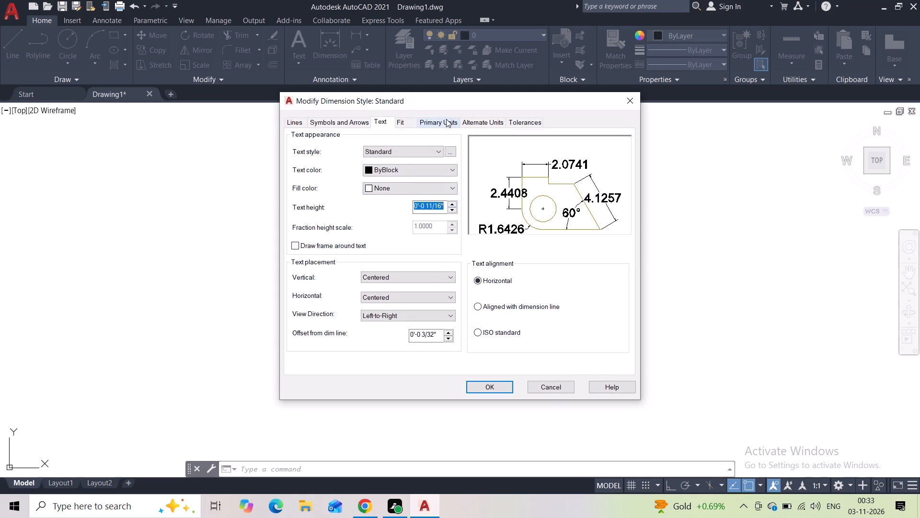
pyautogui.click(430, 149)
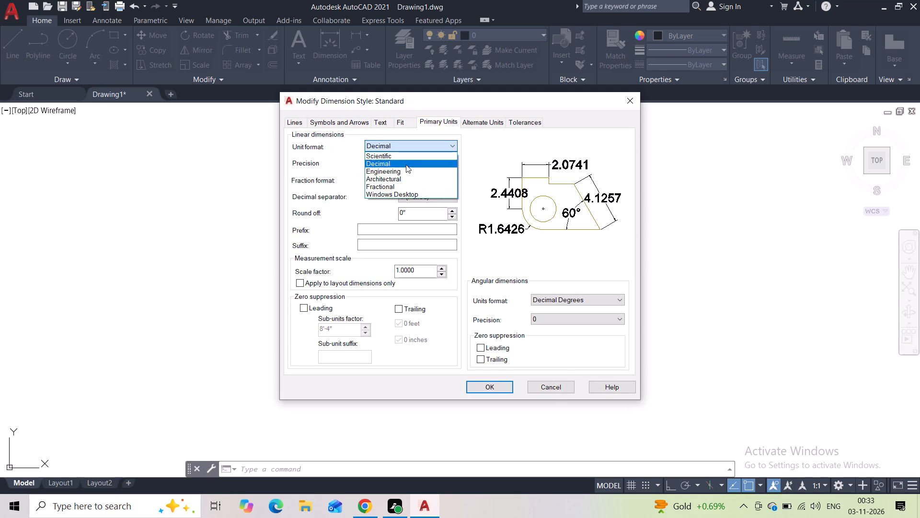
pyautogui.click(405, 177)
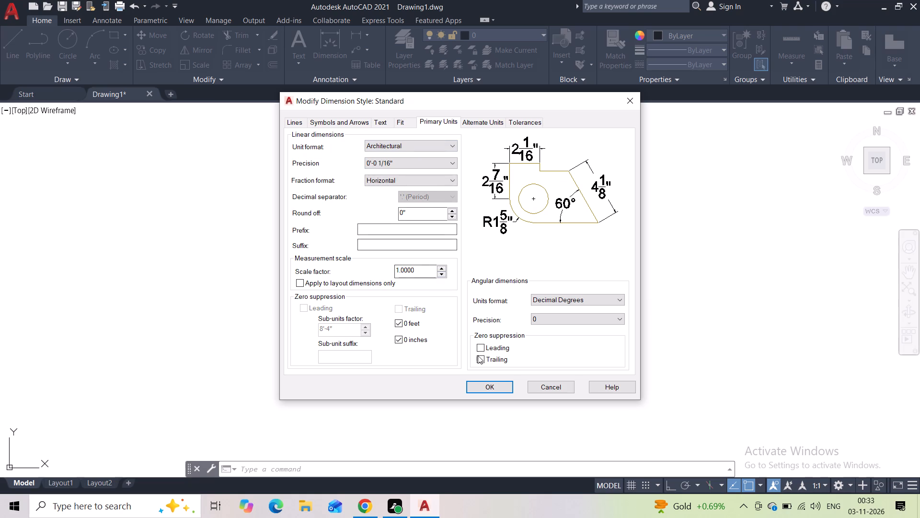
pyautogui.click(486, 386)
pyautogui.click(612, 189)
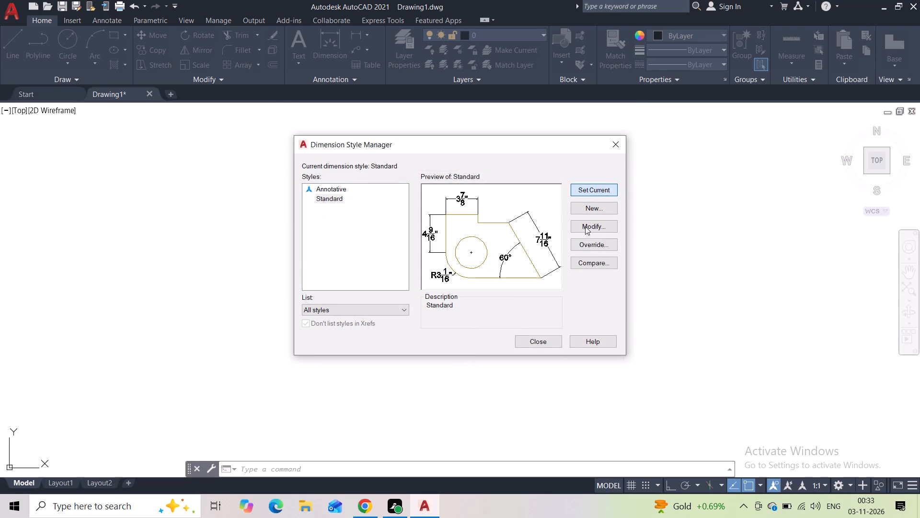
pyautogui.click(544, 343)
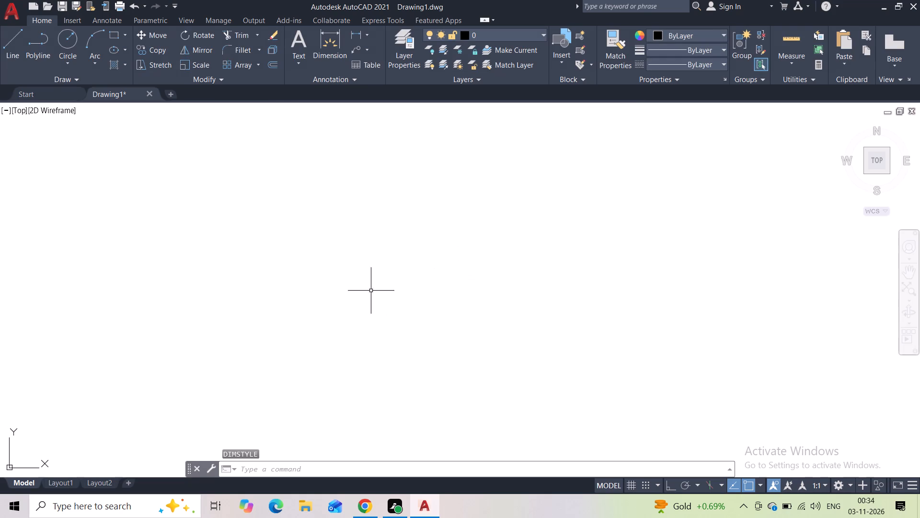
# Draw a long horizontal baseline with the Line tool and Ortho mode on.
pyautogui.click(15, 39)
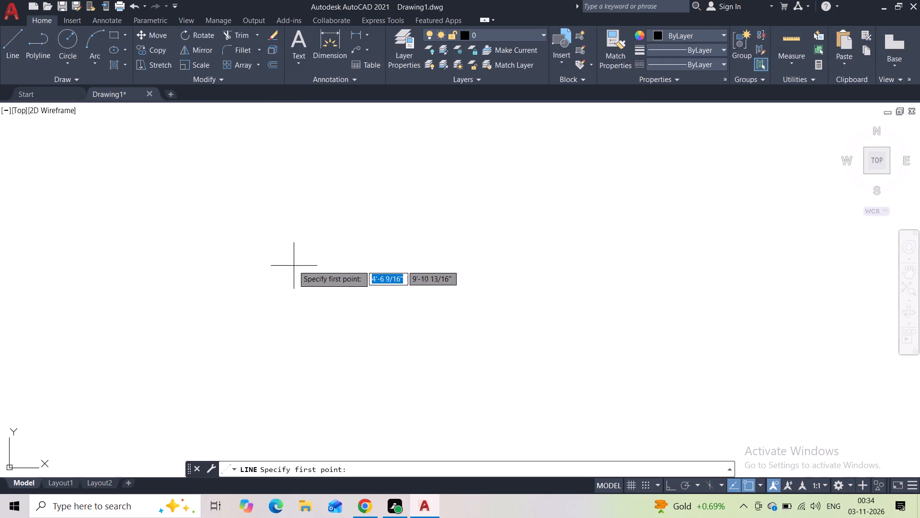
pyautogui.click(293, 264)
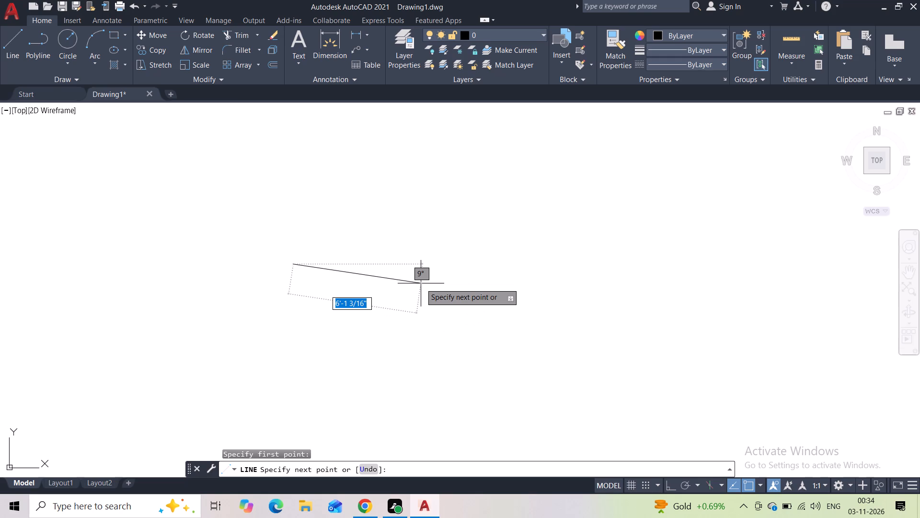
pyautogui.press('F8')
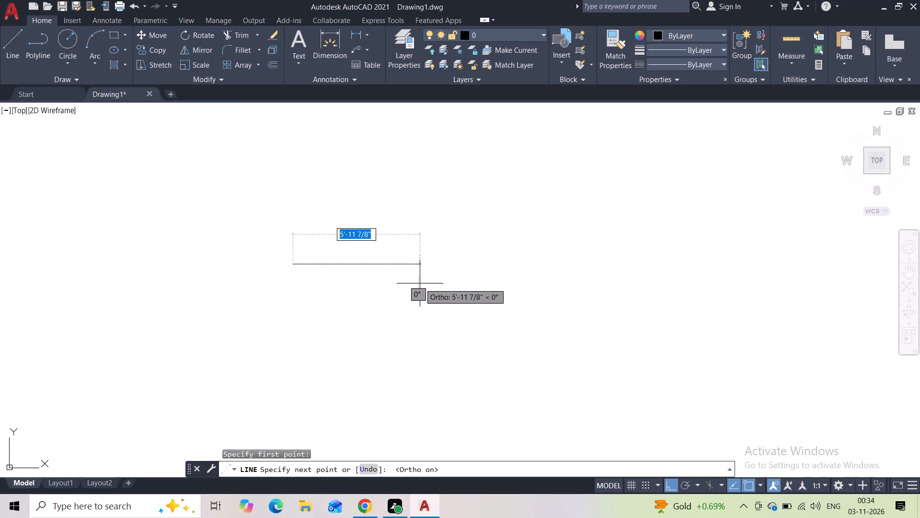
pyautogui.scroll(-3, 414, 278)
pyautogui.moveTo(408, 282); pyautogui.dragTo(390, 295, button='middle')
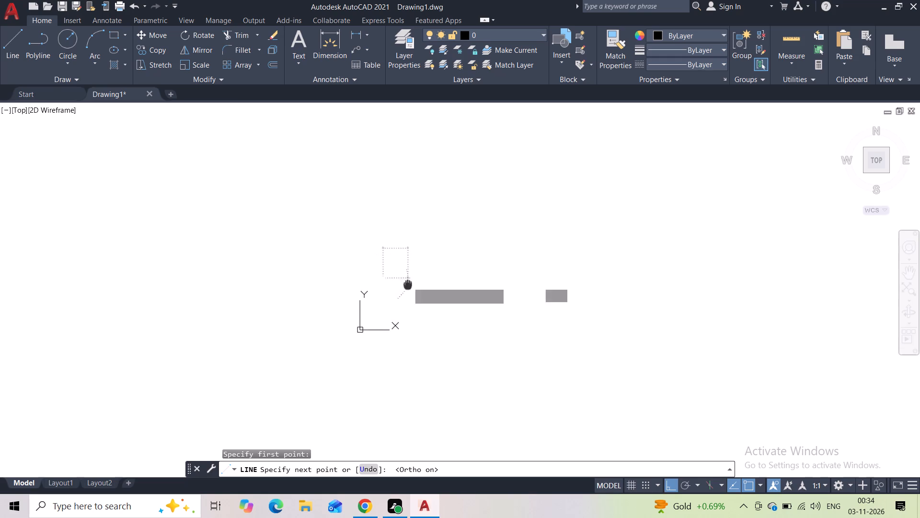
pyautogui.moveTo(390, 295); pyautogui.dragTo(311, 333, button='middle')
pyautogui.scroll(3, 311, 333)
pyautogui.moveTo(394, 301); pyautogui.dragTo(288, 338, button='middle')
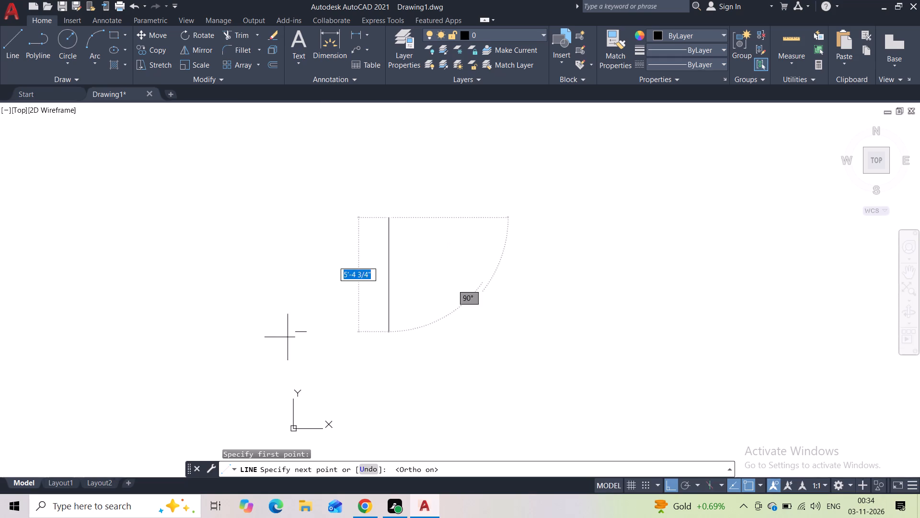
pyautogui.moveTo(690, 249); pyautogui.dragTo(598, 273, button='middle')
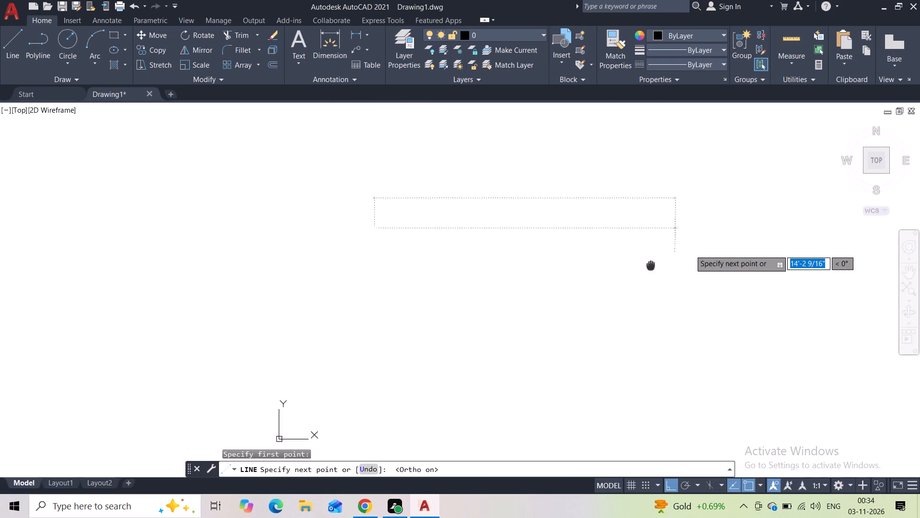
pyautogui.moveTo(598, 273); pyautogui.dragTo(517, 284, button='middle')
pyautogui.click(812, 276)
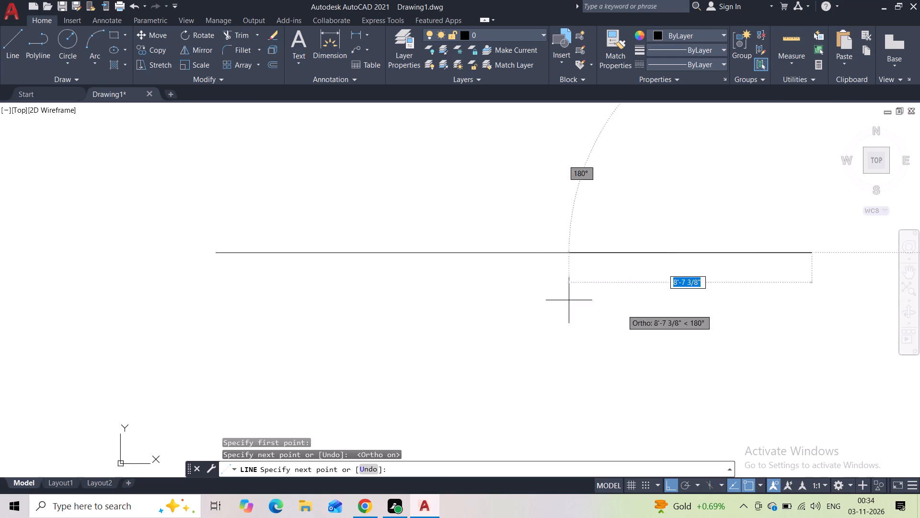
pyautogui.press('Escape')
# Move the horizontal line straight down by about 3 feet, using its left endpoint as the base point.
pyautogui.click(536, 201)
pyautogui.click(326, 342)
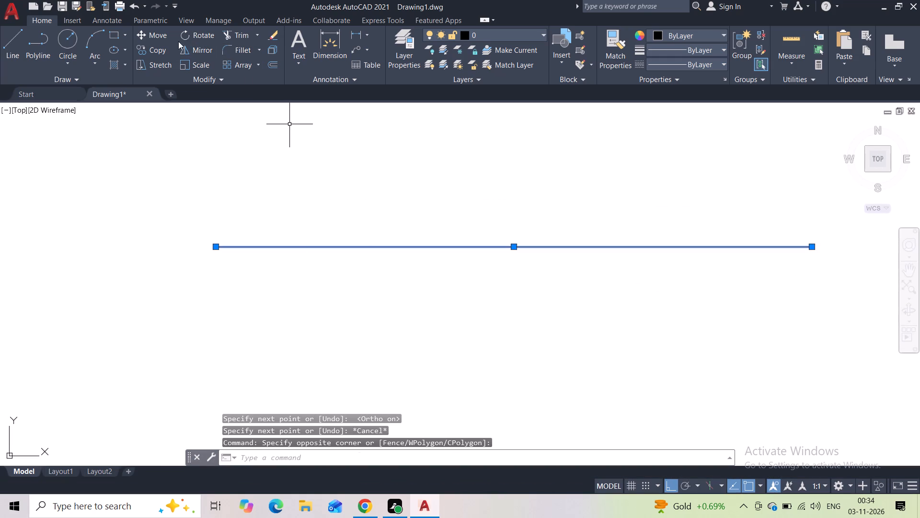
pyautogui.click(156, 37)
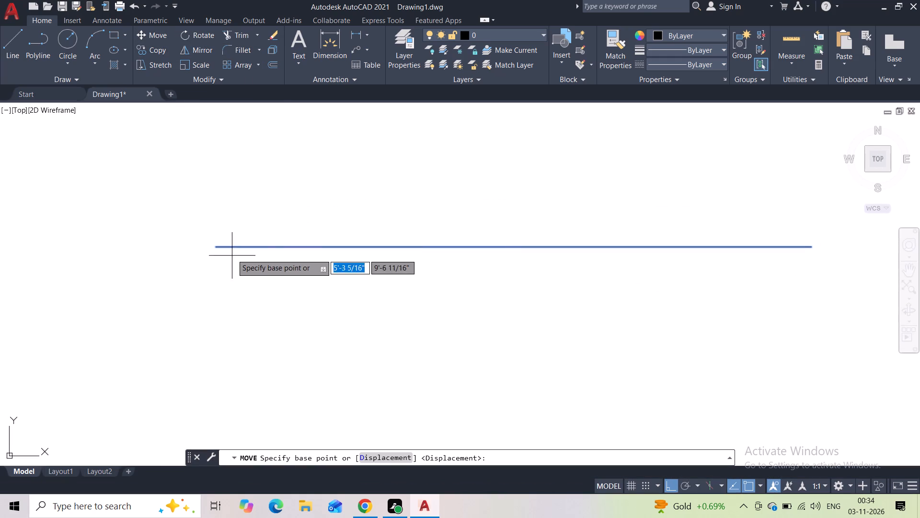
pyautogui.click(217, 245)
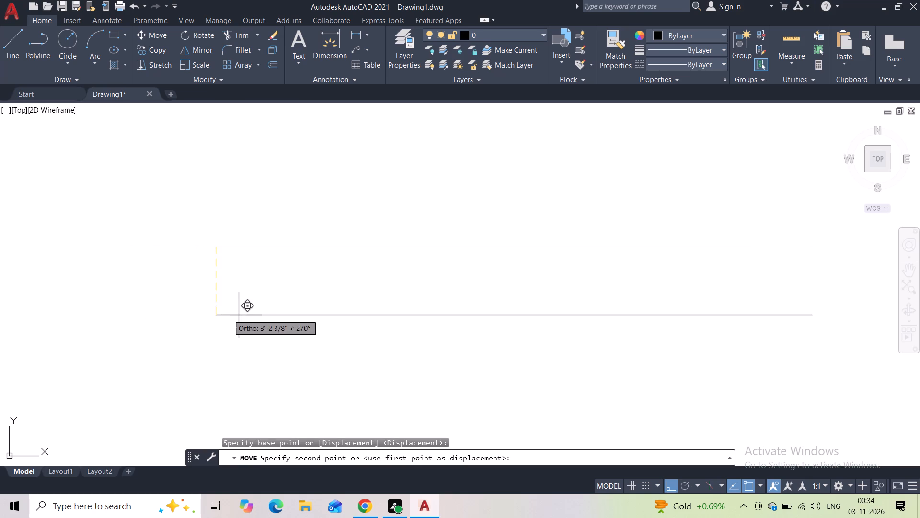
pyautogui.click(173, 317)
pyautogui.press('Escape')
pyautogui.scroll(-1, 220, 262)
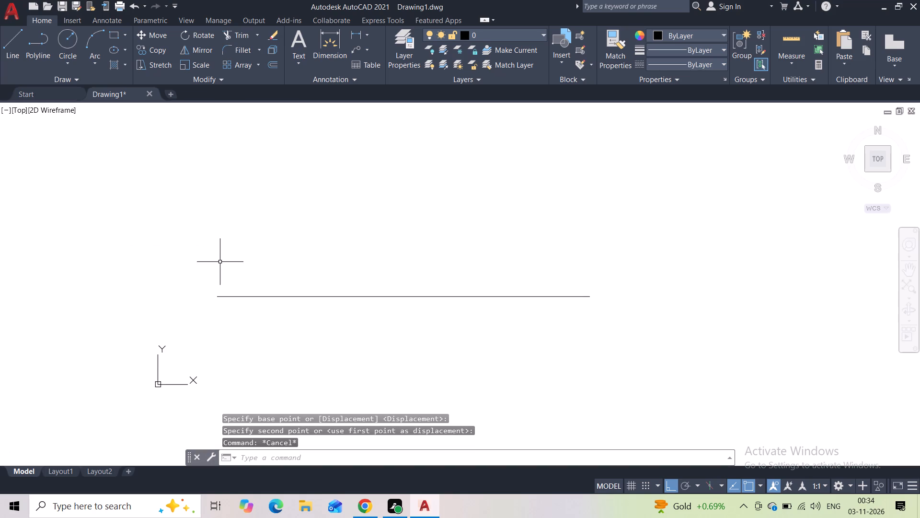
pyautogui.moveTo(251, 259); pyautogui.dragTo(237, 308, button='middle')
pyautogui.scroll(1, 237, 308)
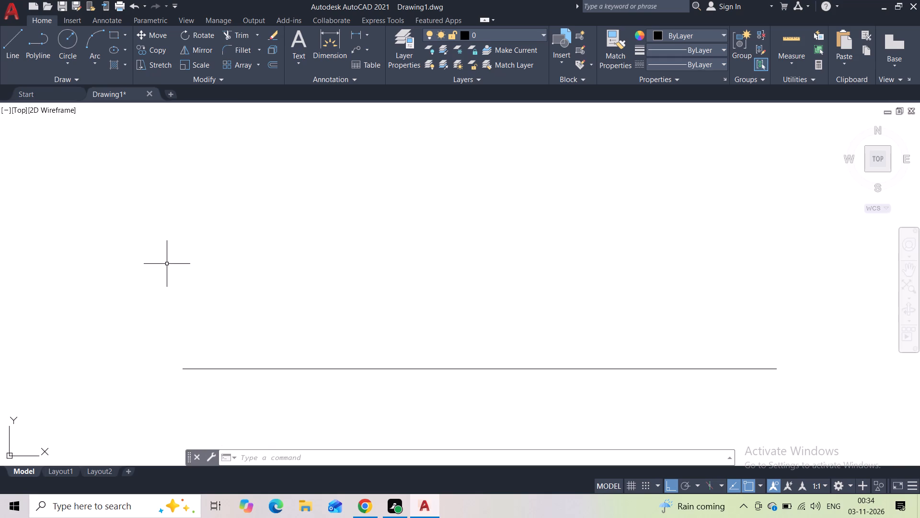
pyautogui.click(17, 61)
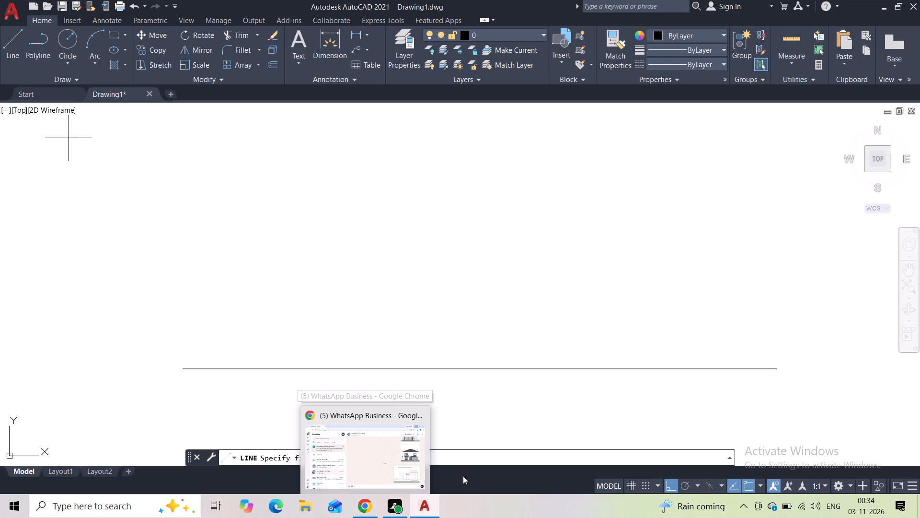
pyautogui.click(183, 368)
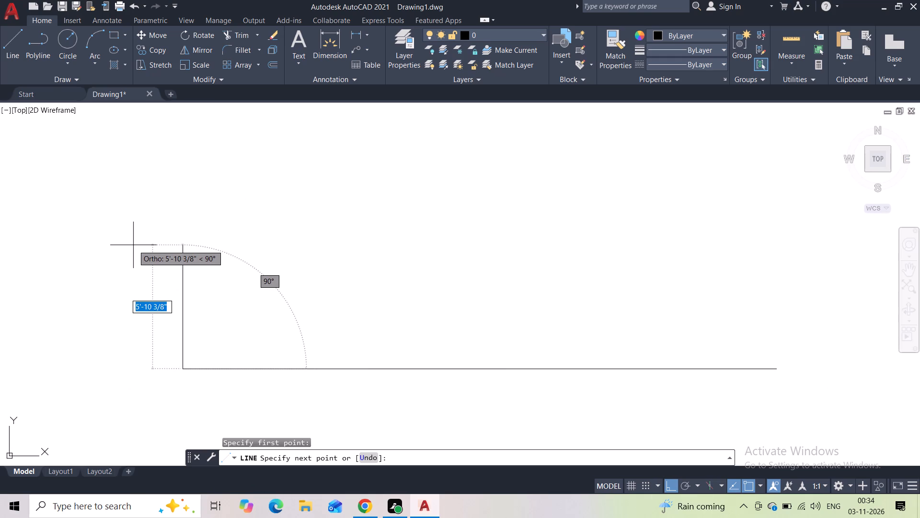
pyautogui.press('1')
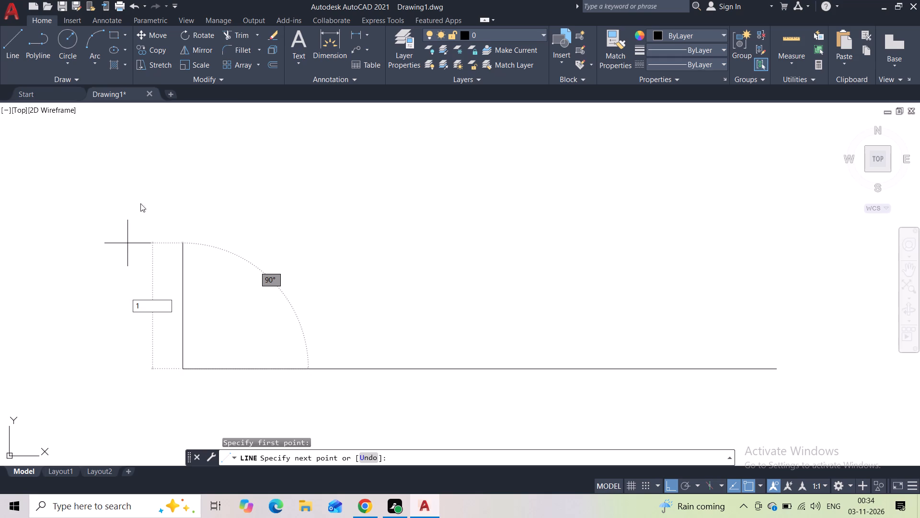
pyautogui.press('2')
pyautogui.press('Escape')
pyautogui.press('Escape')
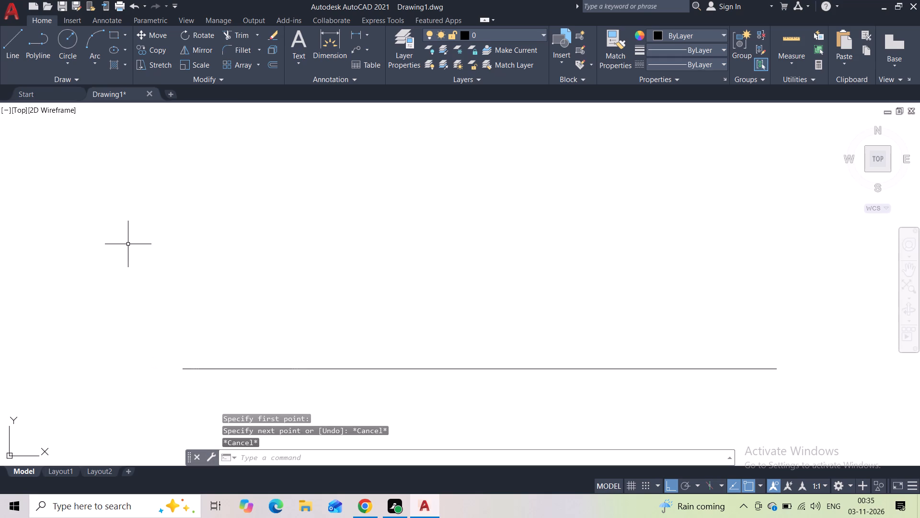
# Draw a 12' vertical line up from the baseline's left endpoint, continue about 13'-8" horizontally right, and drop perpendicular to the baseline.
pyautogui.press('space')
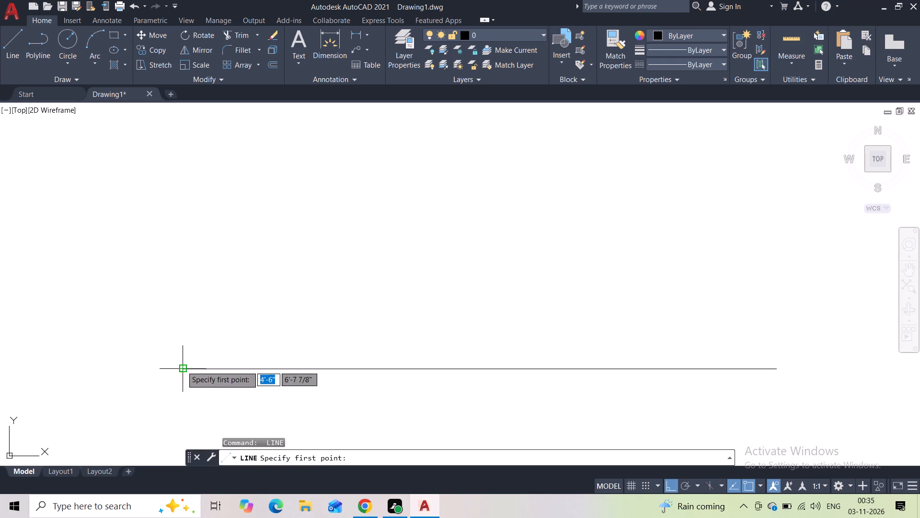
pyautogui.click(182, 366)
pyautogui.write('12')
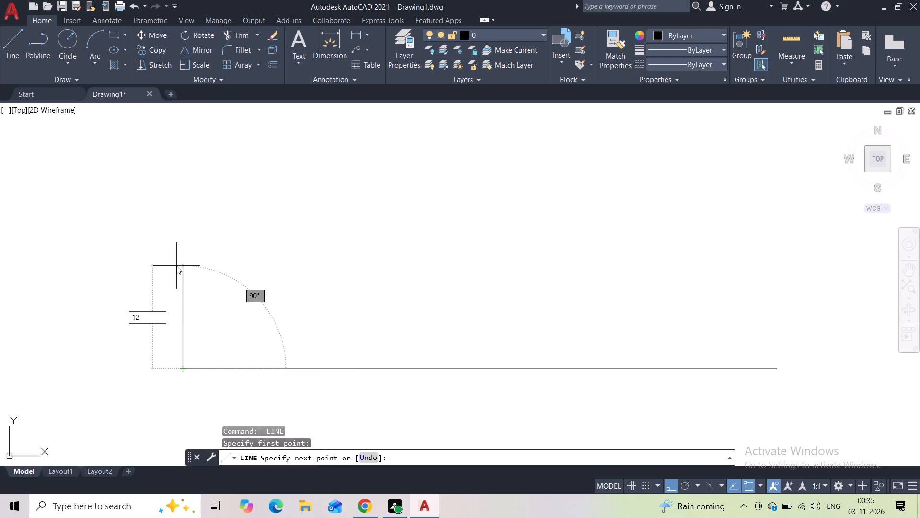
pyautogui.press("'")
pyautogui.press('Return')
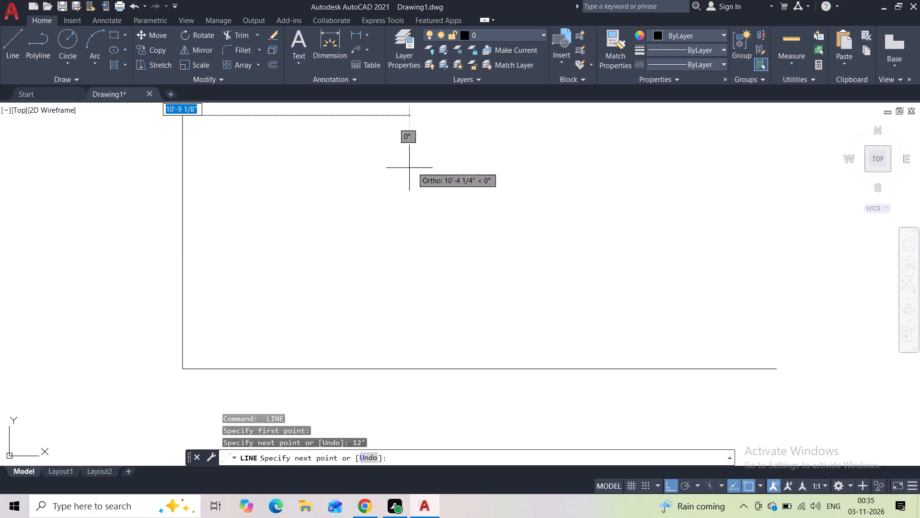
pyautogui.moveTo(425, 162); pyautogui.dragTo(392, 233, button='middle')
pyautogui.click(439, 250)
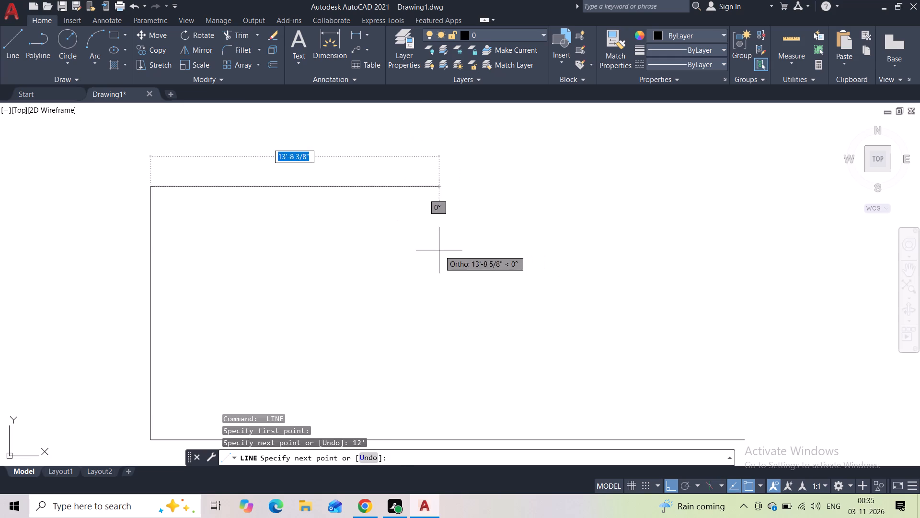
pyautogui.moveTo(438, 246); pyautogui.dragTo(417, 114, button='middle')
pyautogui.click(414, 309)
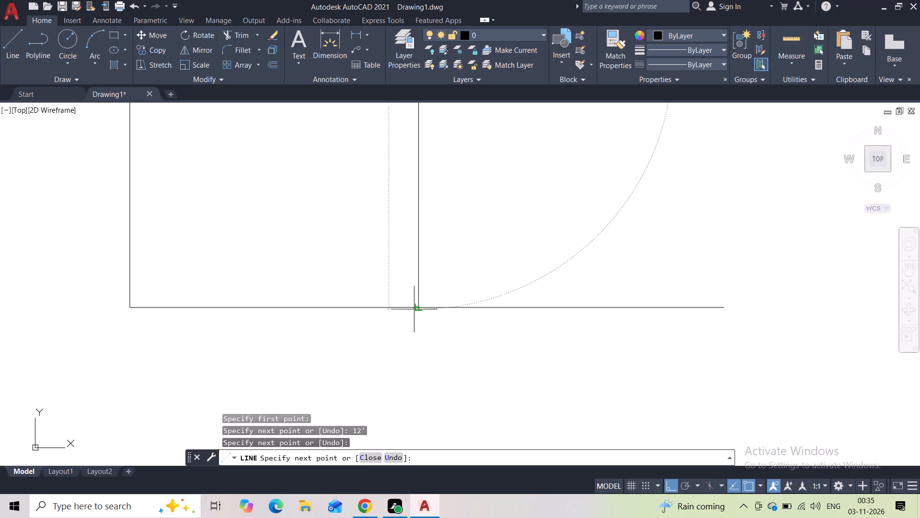
pyautogui.press('Escape')
# Draw a separate 12' vertical line upward from the baseline, between the rectangle and the baseline's right end.
pyautogui.moveTo(364, 224); pyautogui.dragTo(342, 276, button='middle')
pyautogui.scroll(-1, 340, 273)
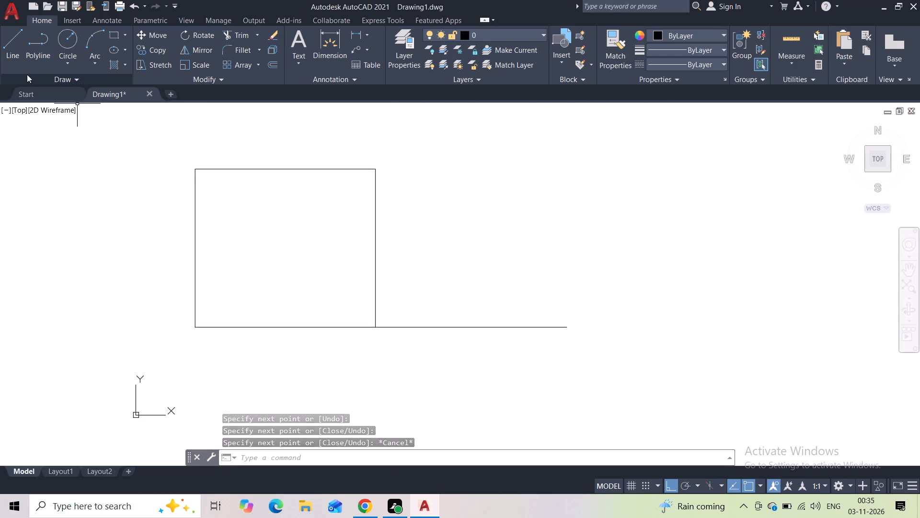
pyautogui.click(21, 49)
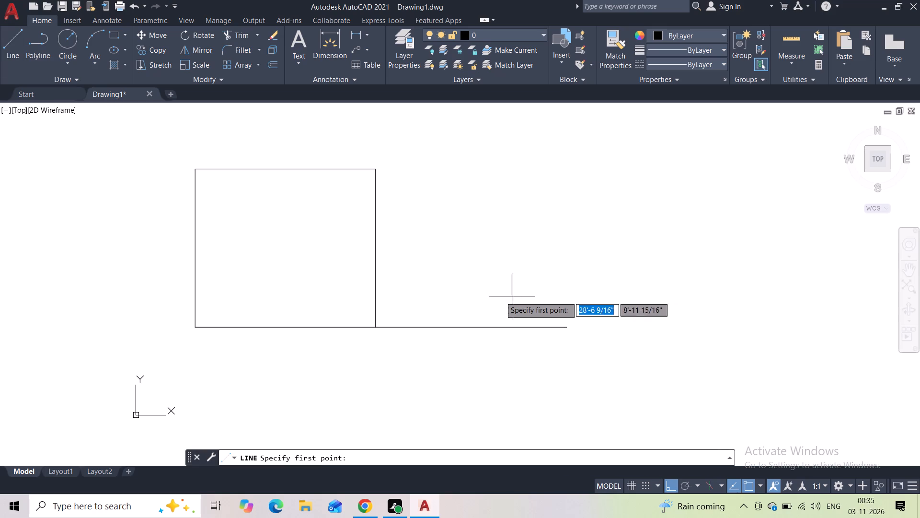
pyautogui.click(484, 325)
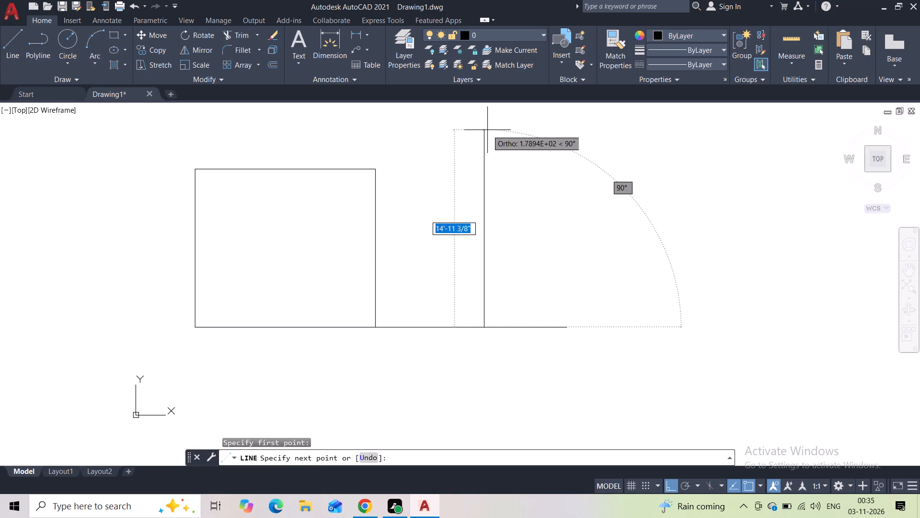
pyautogui.moveTo(487, 130); pyautogui.dragTo(465, 202, button='middle')
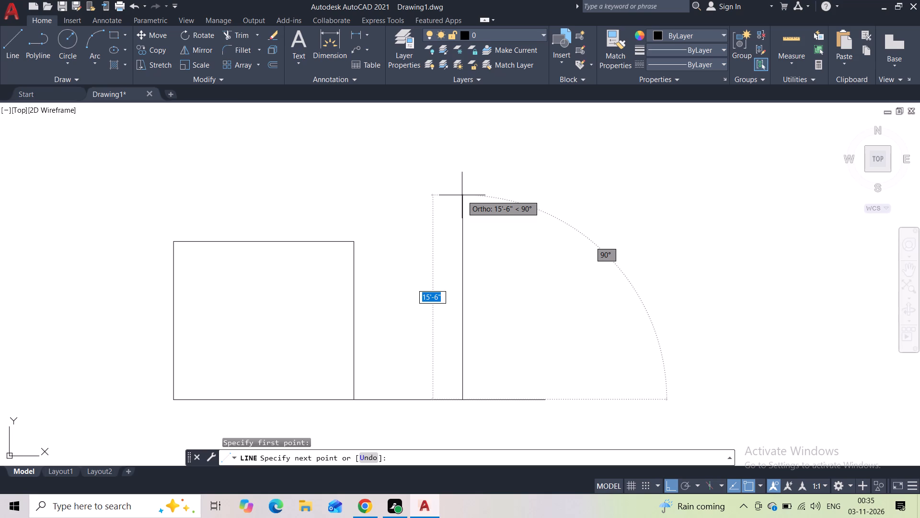
pyautogui.press('1')
pyautogui.write("2'")
pyautogui.press('Return')
pyautogui.press('Escape')
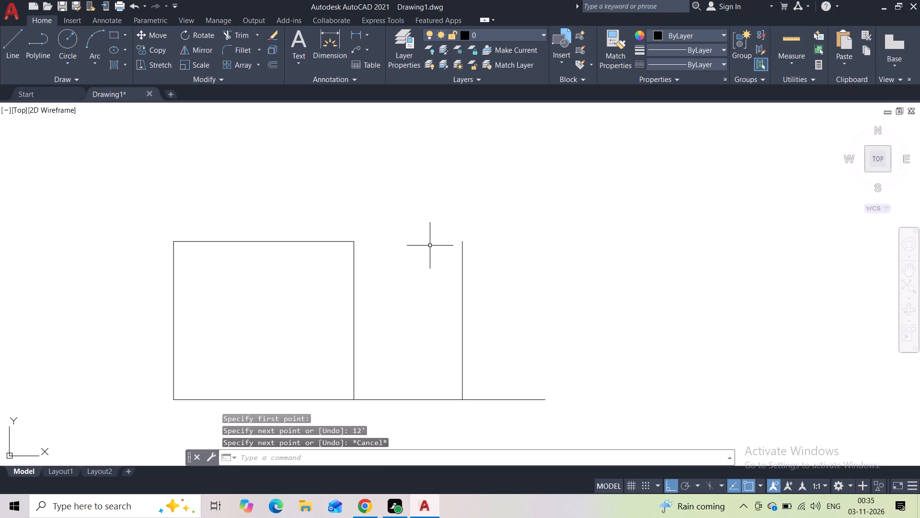
# Draw a line 2' down from the left rectangle's upper-right corner and continue it horizontally to the rectangle's left side.
pyautogui.middleClick(402, 276)
pyautogui.scroll(2, 354, 241)
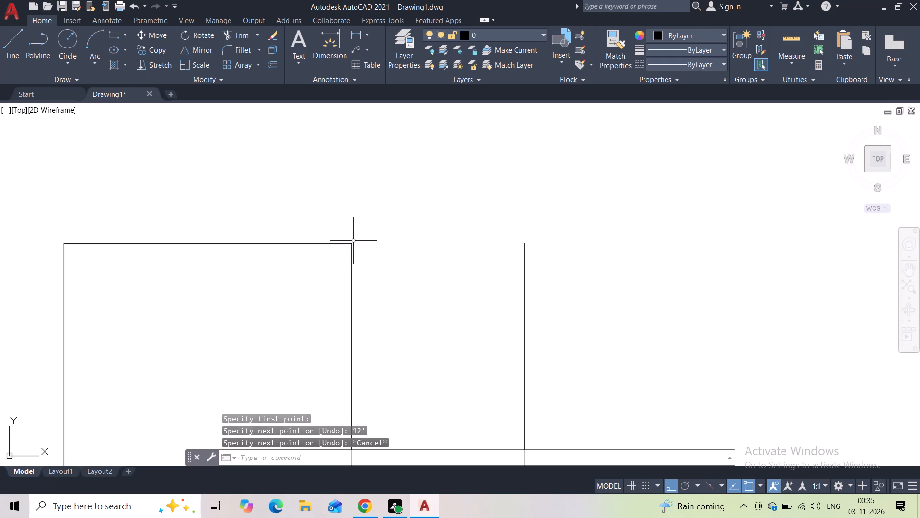
pyautogui.click(5, 49)
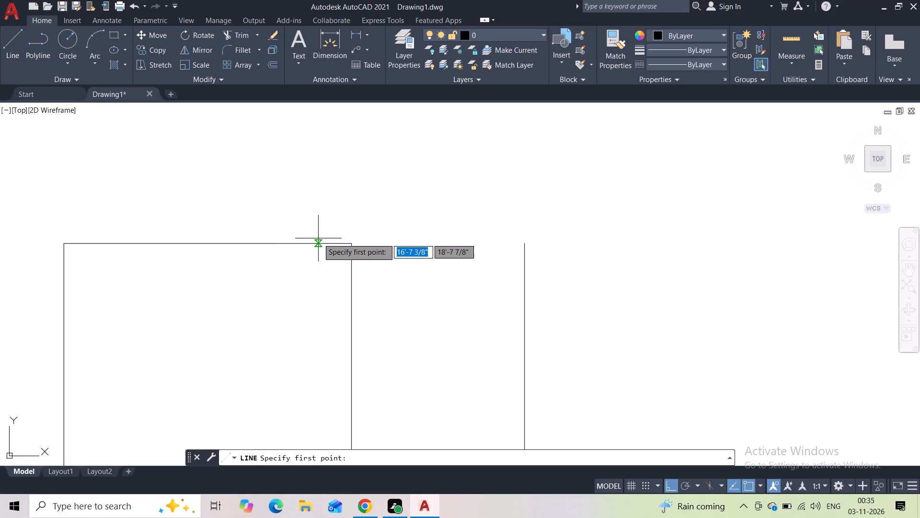
pyautogui.click(351, 245)
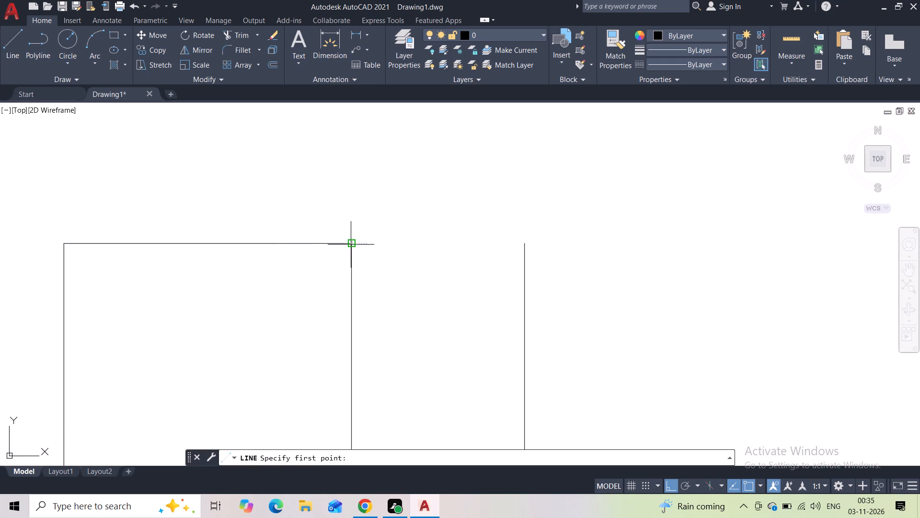
pyautogui.press('2')
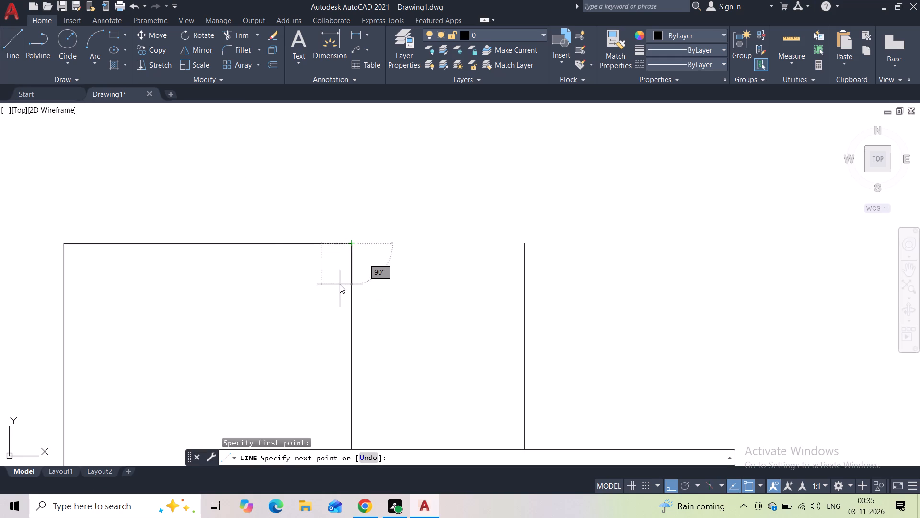
pyautogui.press(';')
pyautogui.press('BackSpace')
pyautogui.press("'")
pyautogui.press('Return')
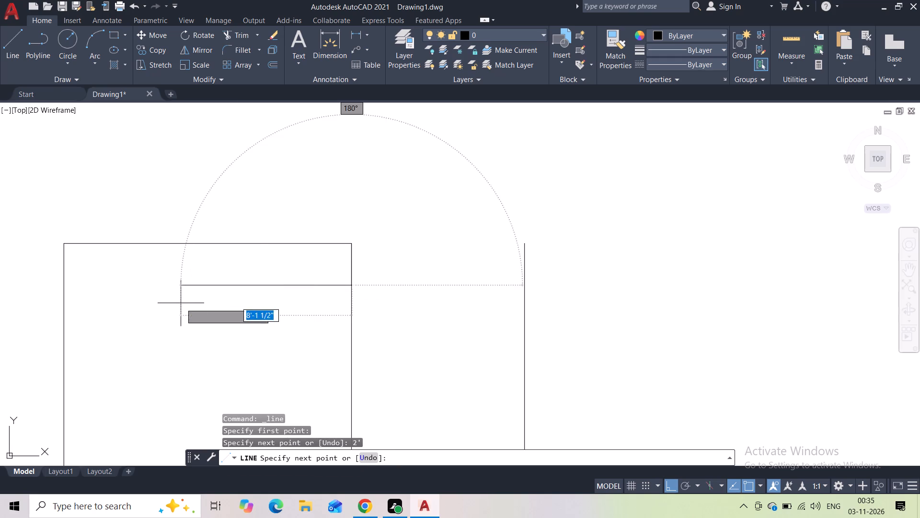
pyautogui.click(64, 282)
pyautogui.press('Escape')
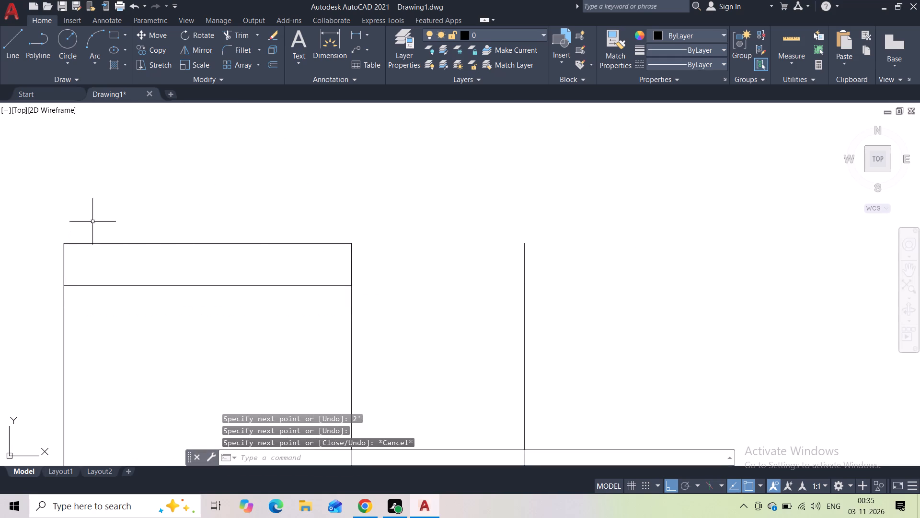
# Trim away the part of the left rectangle above the new horizontal line.
pyautogui.click(235, 35)
pyautogui.moveTo(346, 260); pyautogui.dragTo(18, 267)
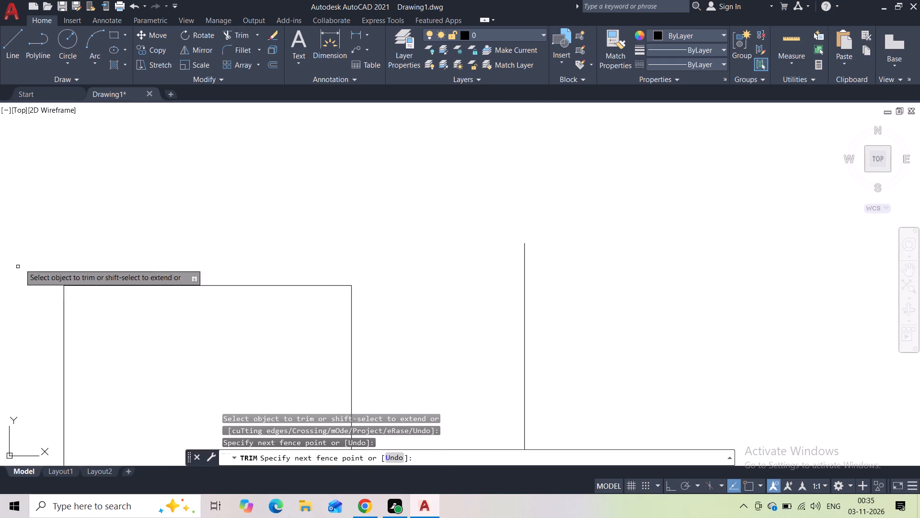
pyautogui.scroll(-1, 116, 245)
pyautogui.moveTo(117, 247); pyautogui.dragTo(110, 216, button='middle')
pyautogui.press('Escape')
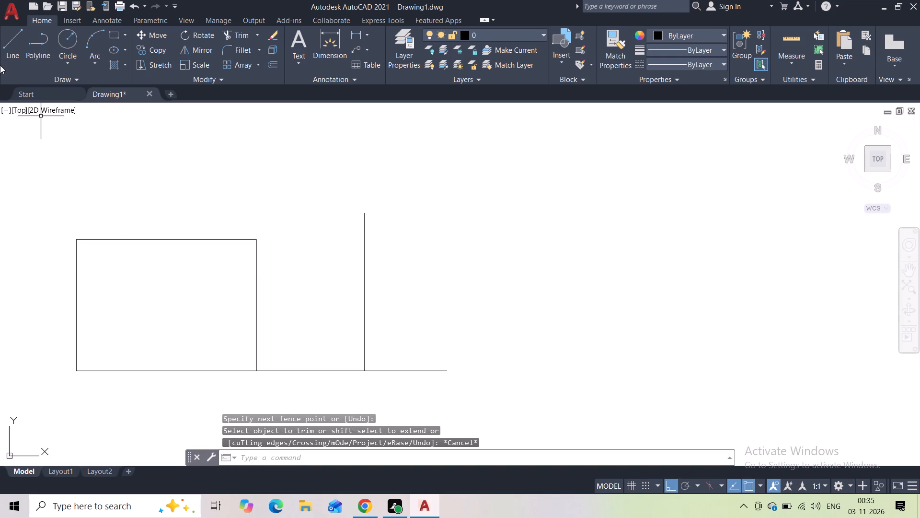
# Complete the second rectangle, slightly wider than tall, from the 12' line's top end across, down to baseline level, and back to the baseline's right end.
pyautogui.click(11, 47)
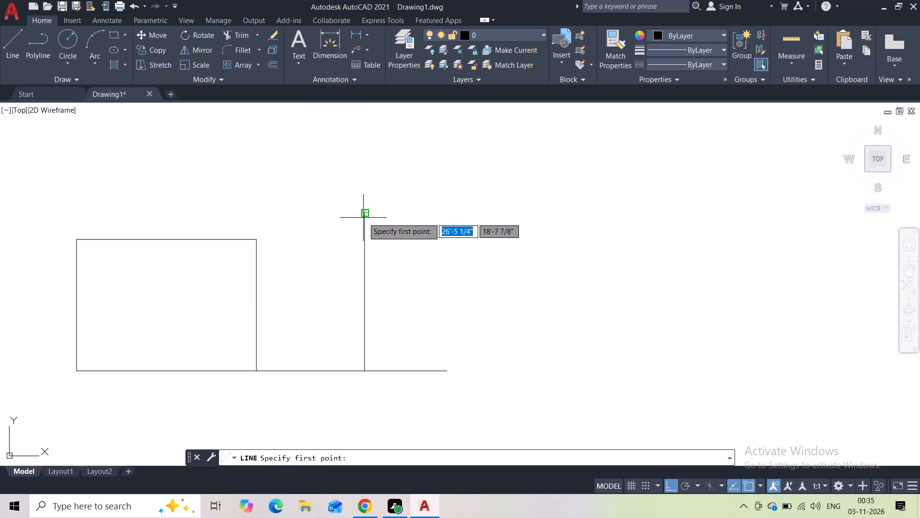
pyautogui.click(363, 219)
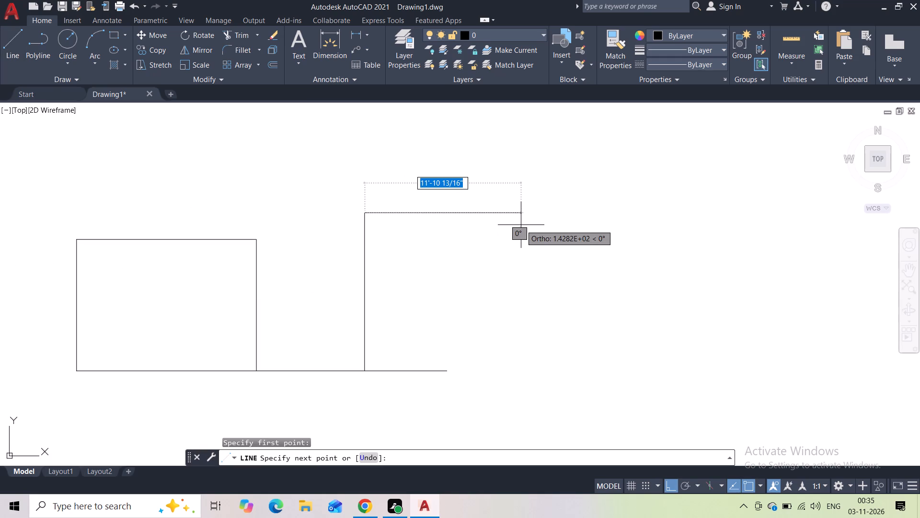
pyautogui.click(537, 232)
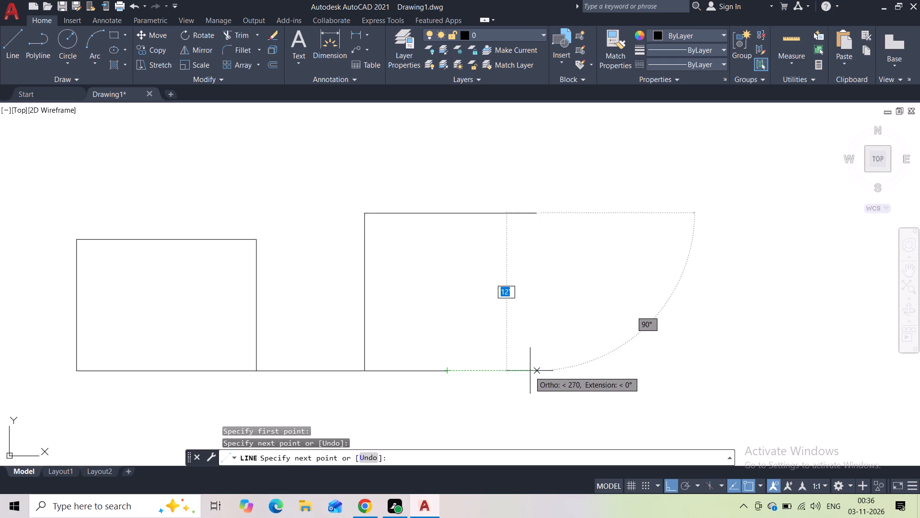
pyautogui.click(543, 368)
pyautogui.click(447, 375)
pyautogui.press('Escape')
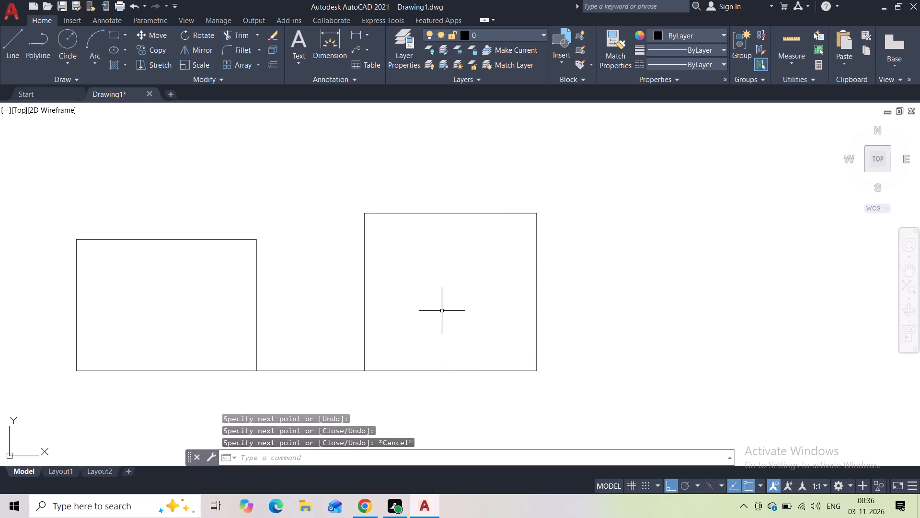
# Draw a horizontal line about 9 feet long from just inside the left rectangle, slightly below its top, across the gap to the right rectangle.
pyautogui.scroll(-1, 434, 303)
pyautogui.moveTo(432, 303); pyautogui.dragTo(432, 276, button='middle')
pyautogui.scroll(1, 432, 276)
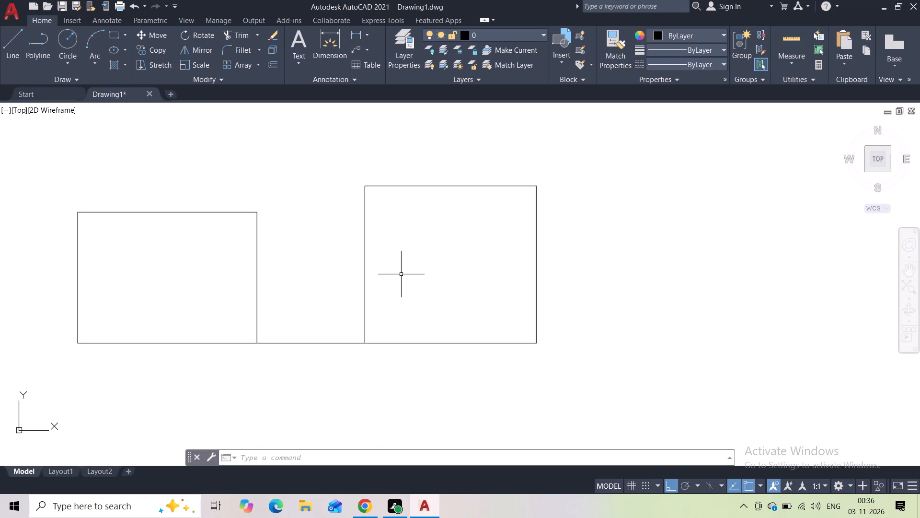
pyautogui.click(5, 61)
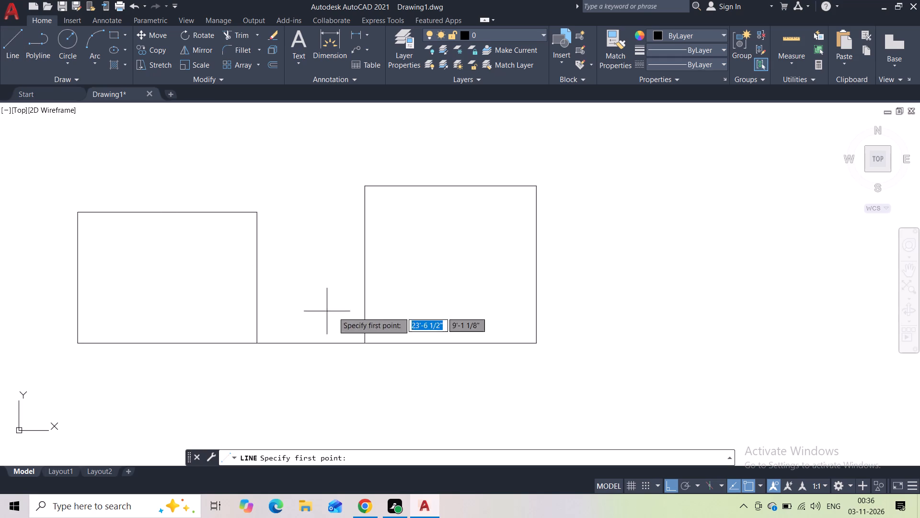
pyautogui.scroll(1, 289, 230)
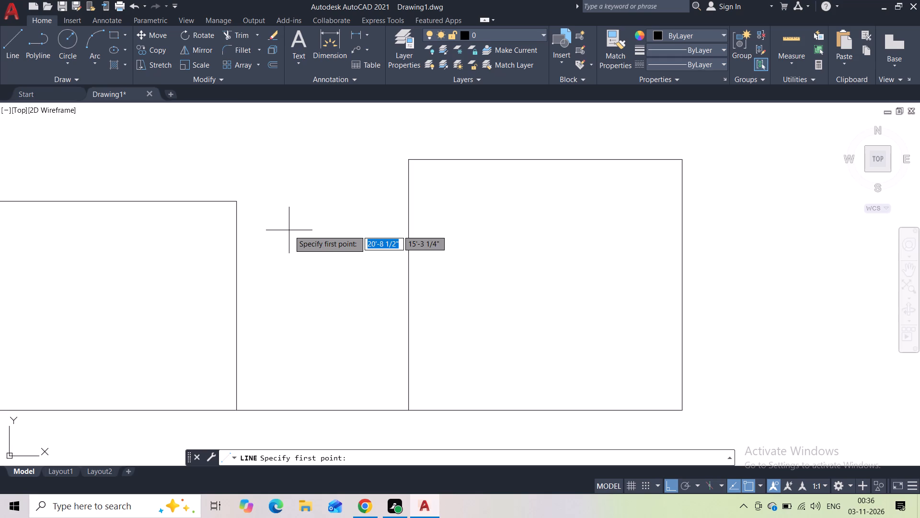
pyautogui.click(223, 226)
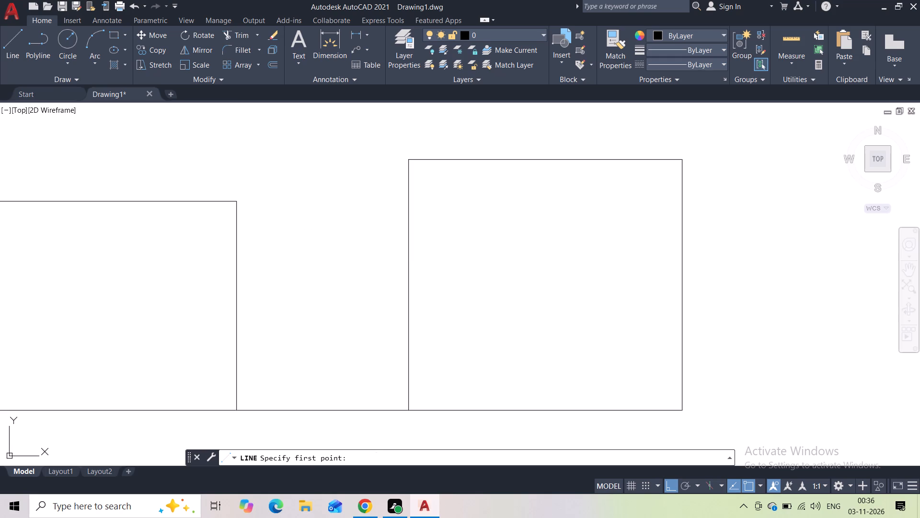
pyautogui.click(411, 228)
pyautogui.press('Escape')
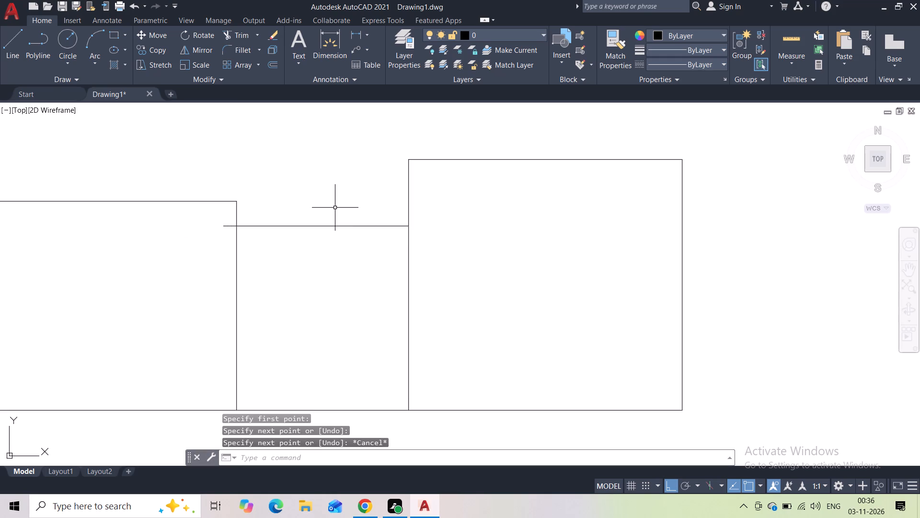
# Move the horizontal connecting line between the two blocks straight up by about 2 5/8".
pyautogui.scroll(2, 234, 224)
pyautogui.click(234, 225)
pyautogui.click(209, 246)
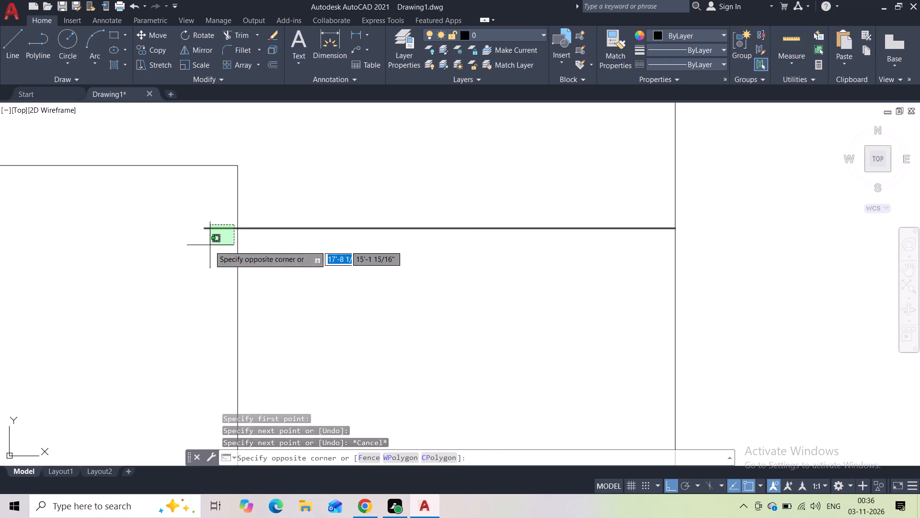
pyautogui.click(153, 39)
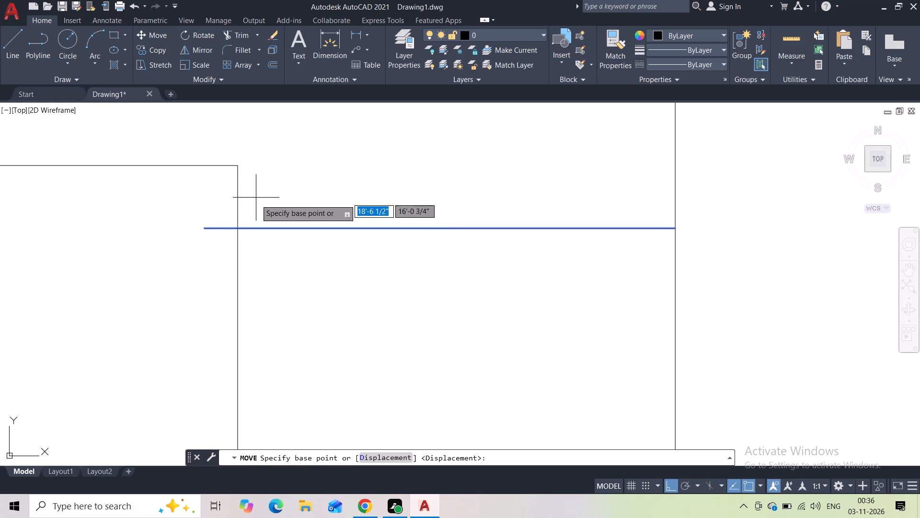
pyautogui.click(236, 227)
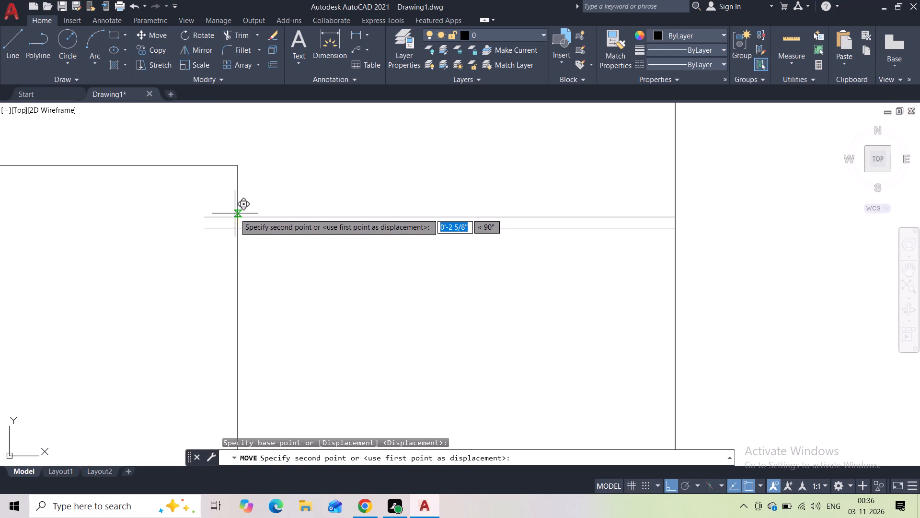
pyautogui.click(235, 213)
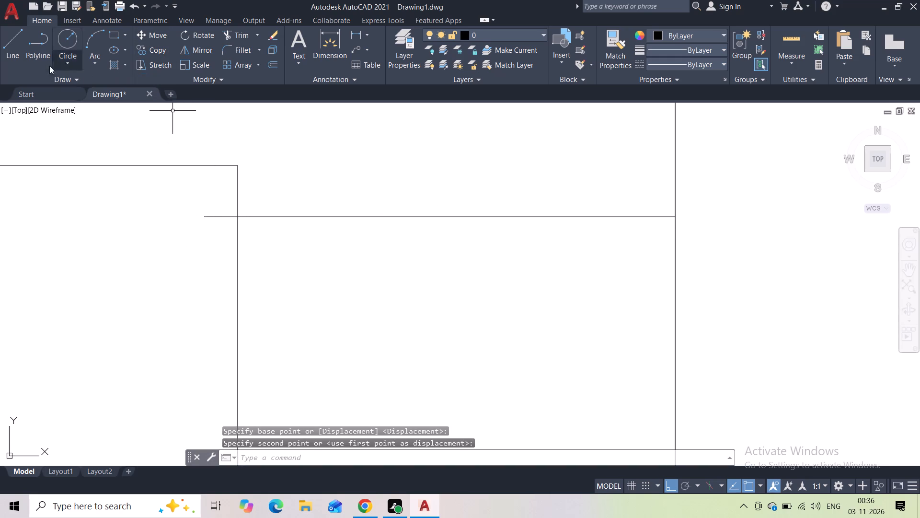
# Draw a short line down from the connecting line's left end and continue it horizontally to the right block, forming a thin strip.
pyautogui.click(22, 52)
pyautogui.click(204, 220)
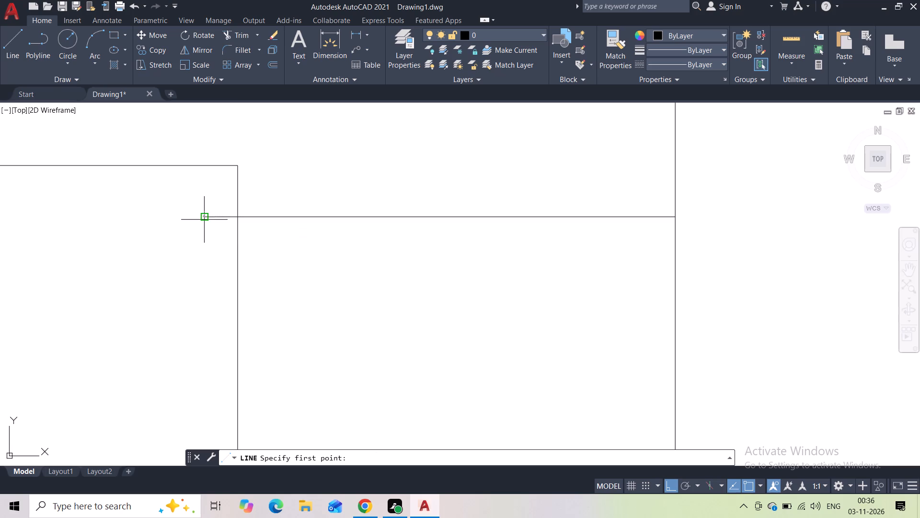
pyautogui.click(204, 262)
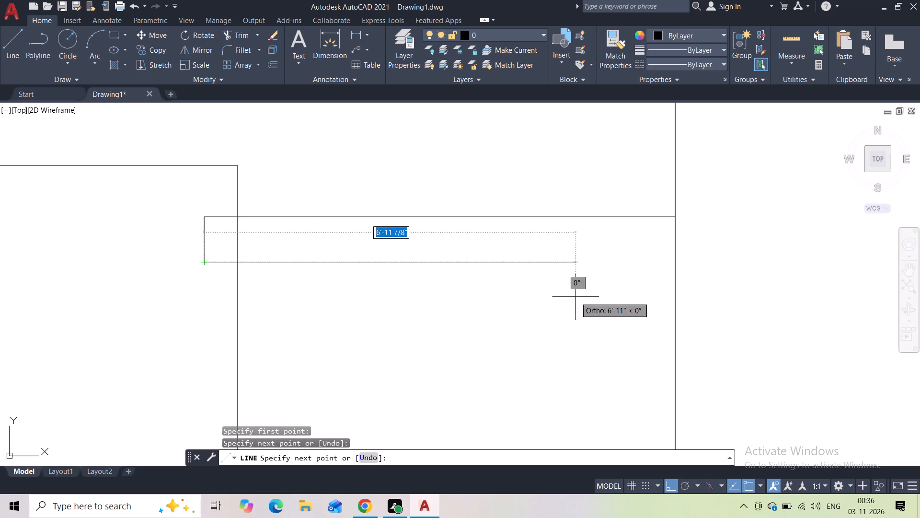
pyautogui.click(676, 260)
pyautogui.press('Escape')
pyautogui.scroll(-1, 582, 249)
pyautogui.moveTo(572, 271); pyautogui.dragTo(556, 239, button='middle')
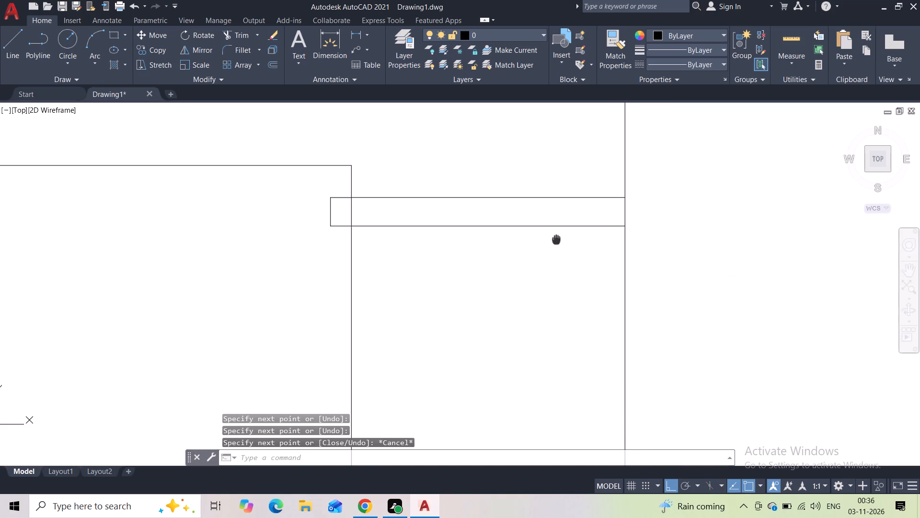
pyautogui.moveTo(556, 239); pyautogui.dragTo(556, 239, button='middle')
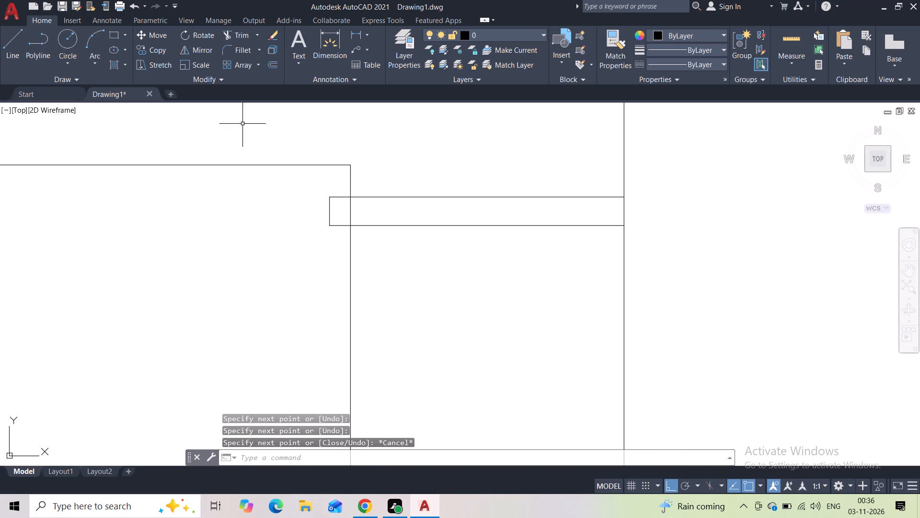
# Trim away the piece of the left block's right side that crosses the thin strip.
pyautogui.scroll(-3, 236, 124)
pyautogui.moveTo(301, 167); pyautogui.dragTo(306, 216, button='middle')
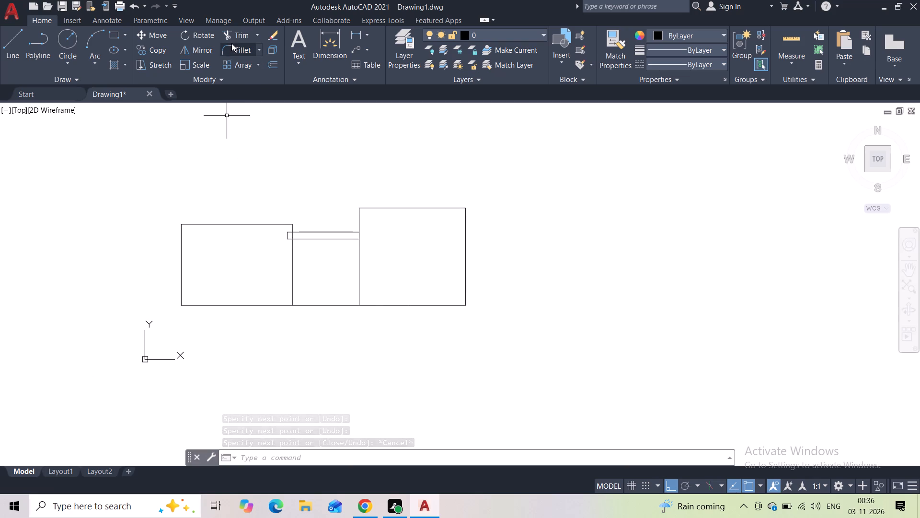
pyautogui.click(231, 37)
pyautogui.scroll(5, 295, 232)
pyautogui.moveTo(263, 257); pyautogui.dragTo(263, 256)
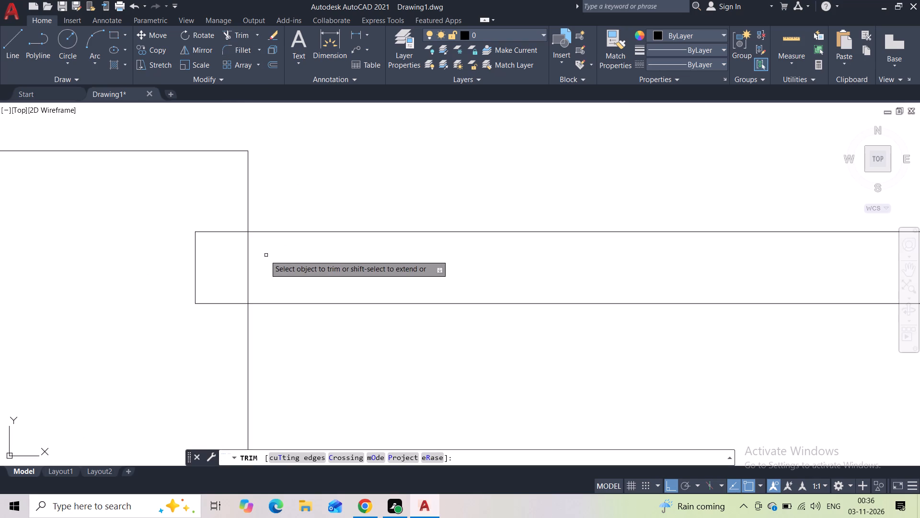
pyautogui.moveTo(263, 256); pyautogui.dragTo(234, 258)
pyautogui.press('Escape')
pyautogui.scroll(-4, 253, 244)
pyautogui.moveTo(252, 220); pyautogui.dragTo(242, 174, button='middle')
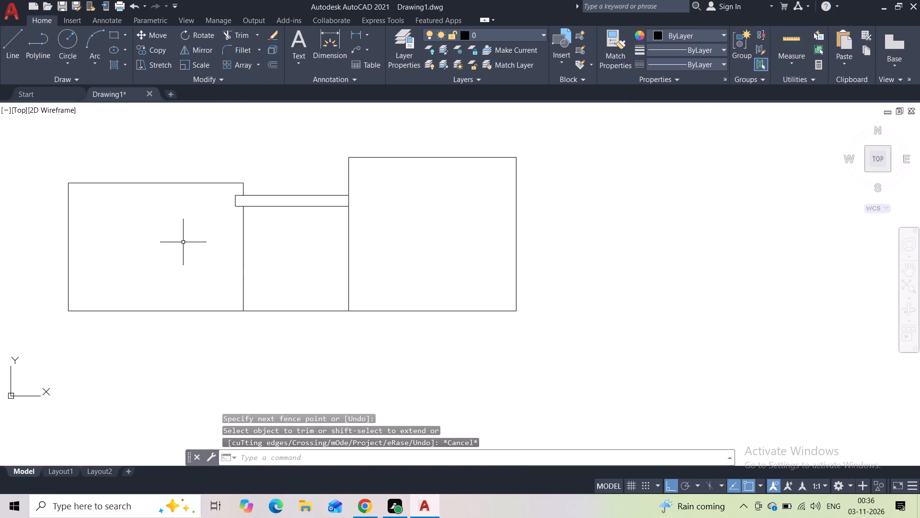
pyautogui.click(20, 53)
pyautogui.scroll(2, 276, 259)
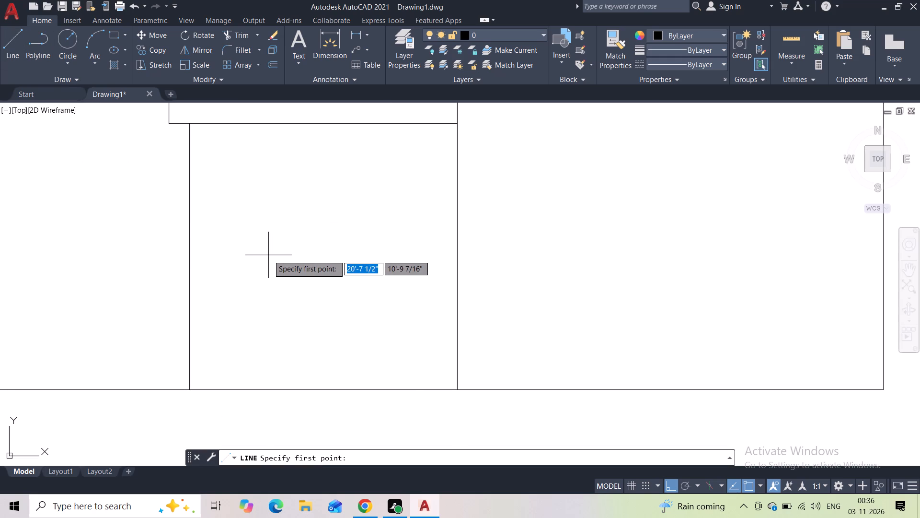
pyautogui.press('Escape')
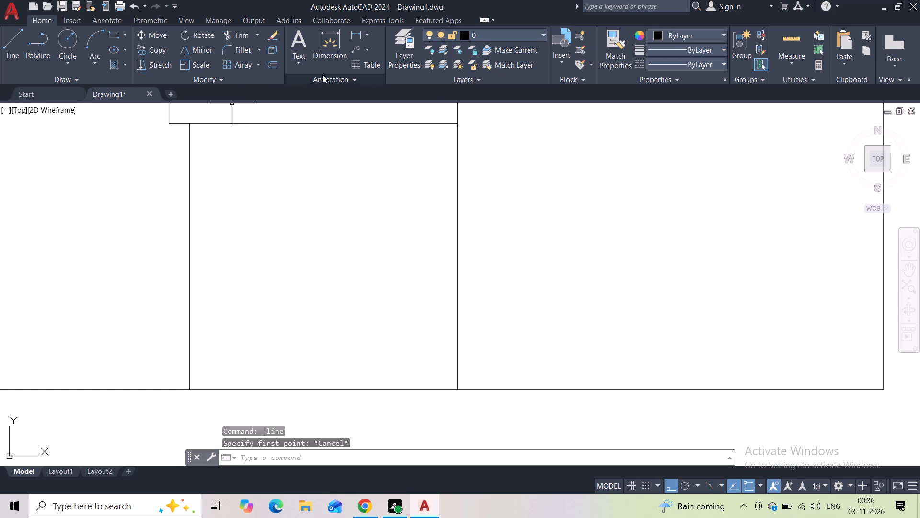
# Draw a wide rectangle just below the strip, from the left block's right side to just short of the right block.
pyautogui.click(115, 31)
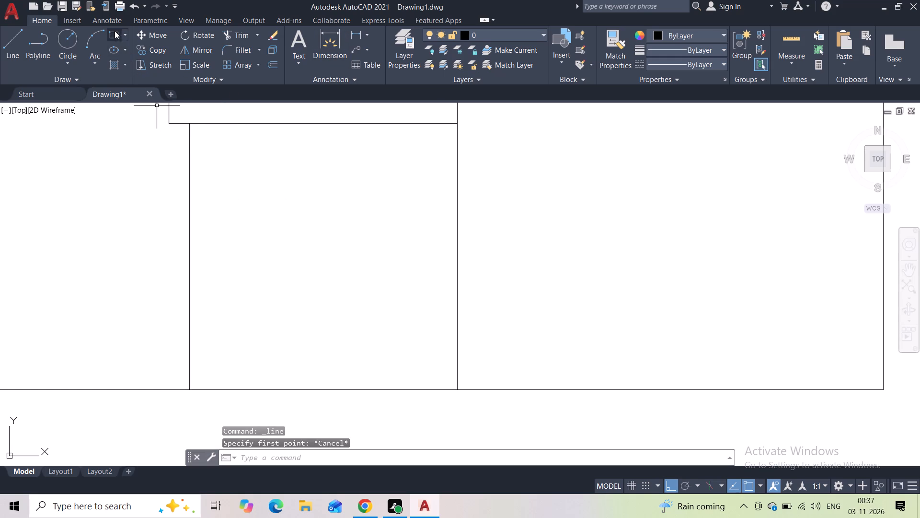
pyautogui.click(195, 131)
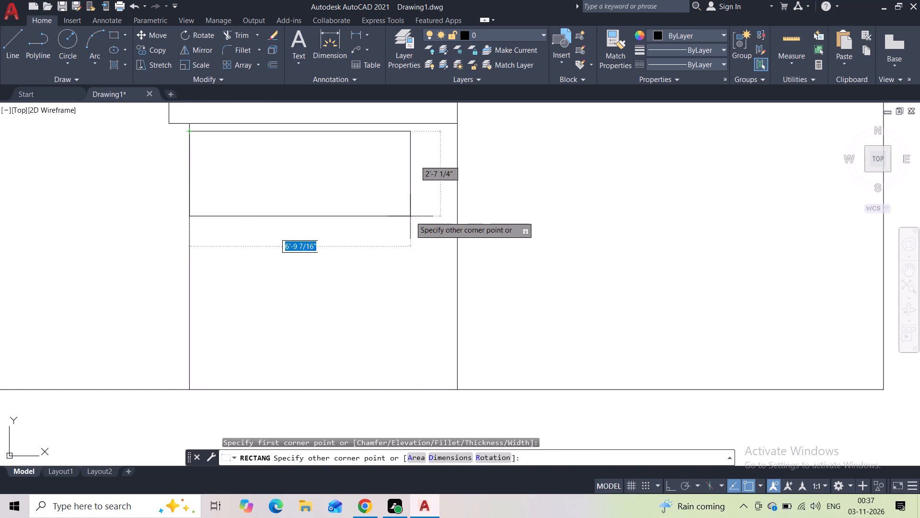
pyautogui.click(450, 220)
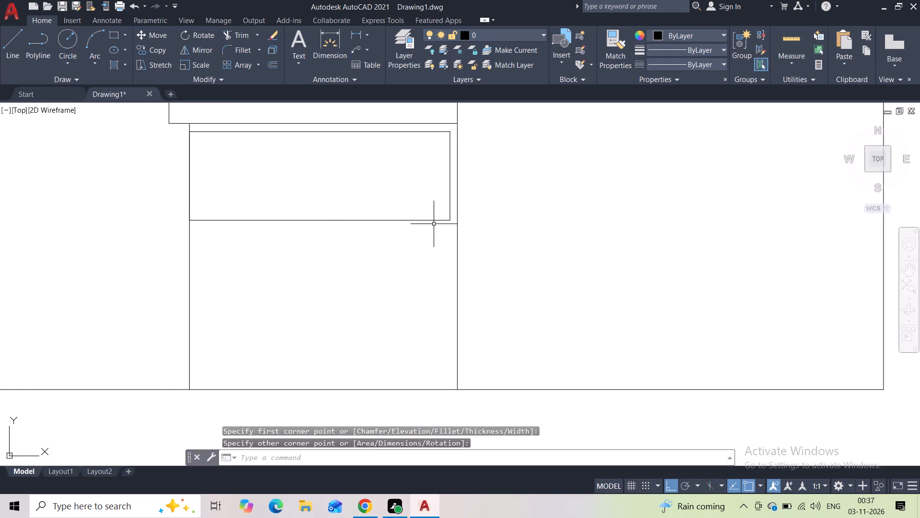
# Stretch the new rectangle's left edge slightly inward, leaving a small gap to the left block.
pyautogui.click(190, 208)
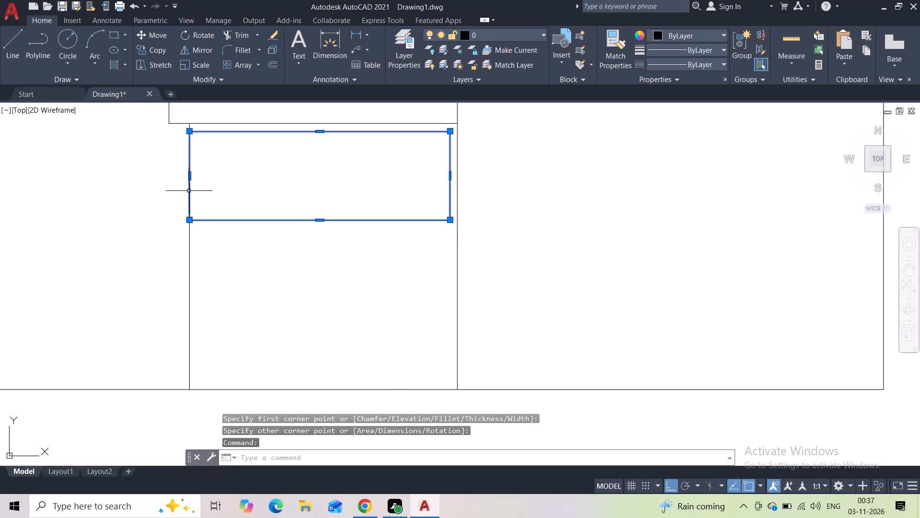
pyautogui.click(190, 176)
pyautogui.click(198, 176)
pyautogui.press('Escape')
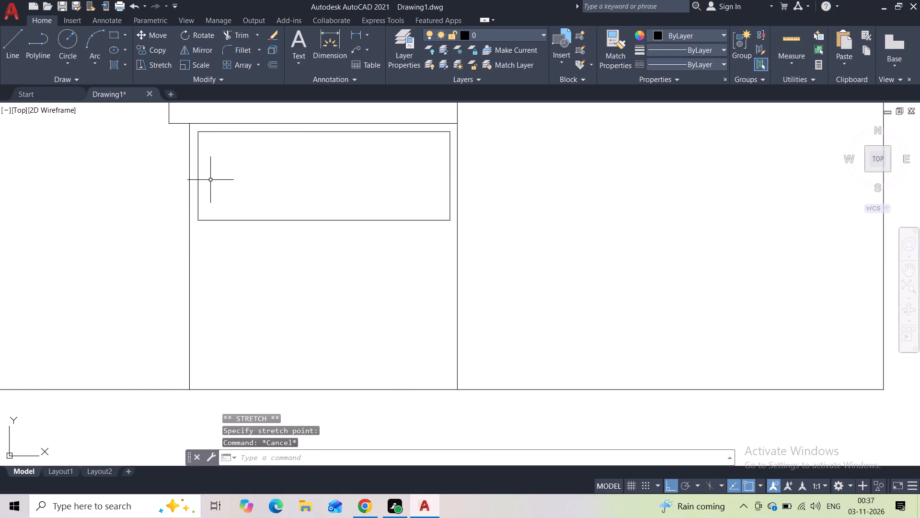
# Stretch the rectangle's bottom edge up to its center, halving the height.
pyautogui.click(273, 218)
pyautogui.click(295, 219)
pyautogui.moveTo(300, 200); pyautogui.dragTo(299, 211)
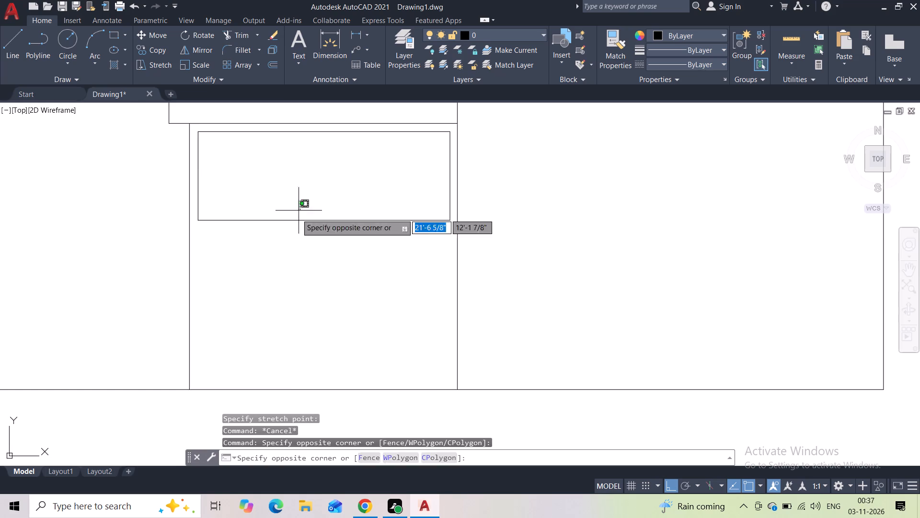
pyautogui.click(287, 243)
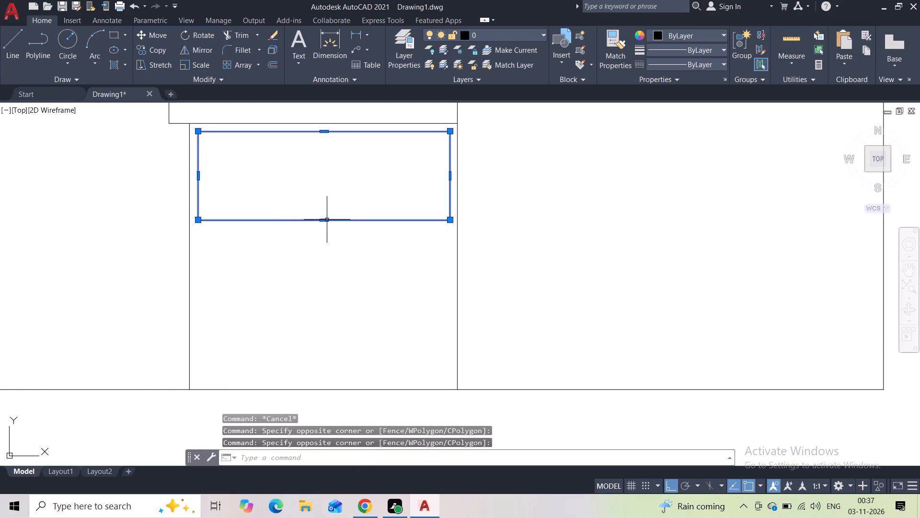
pyautogui.click(327, 219)
pyautogui.click(323, 222)
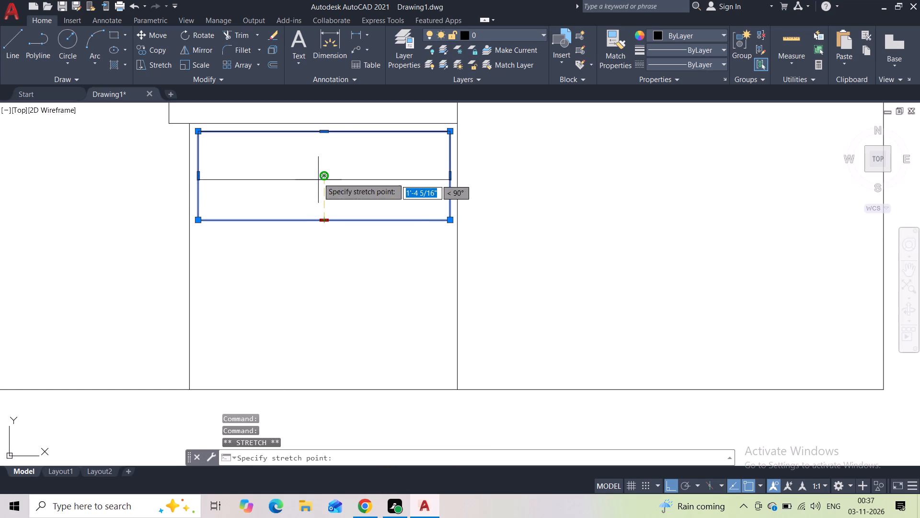
pyautogui.click(318, 178)
pyautogui.press('Escape')
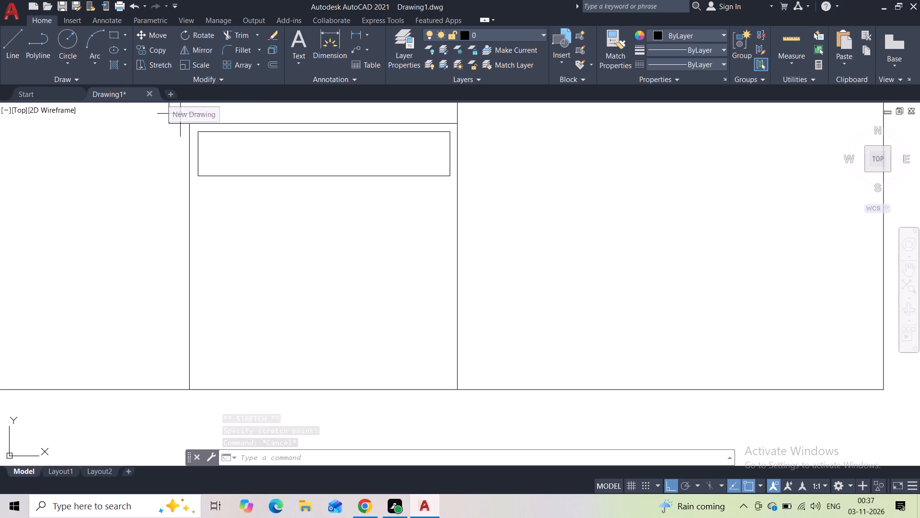
# Offset the wide rectangle 2" inward to form an inner frame.
pyautogui.click(274, 163)
pyautogui.click(257, 177)
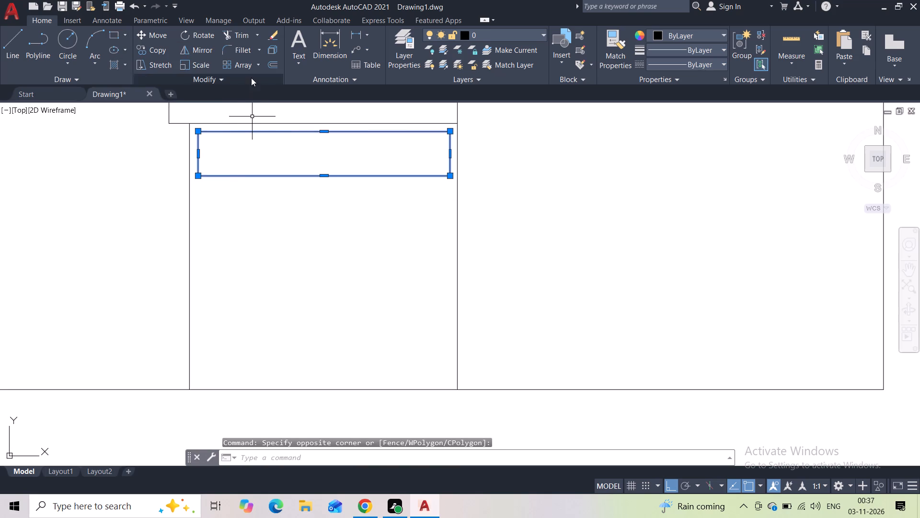
pyautogui.click(274, 67)
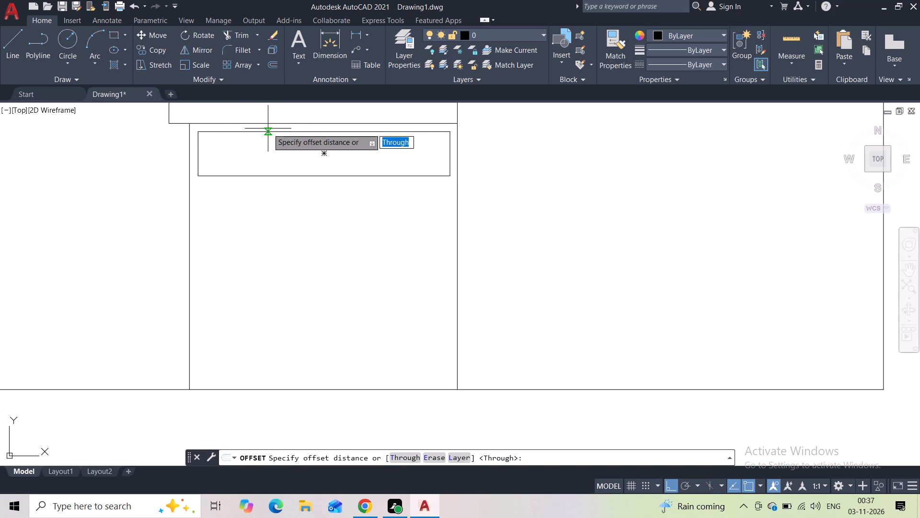
pyautogui.press('2')
pyautogui.hotkey('shift', '"')
pyautogui.press('Return')
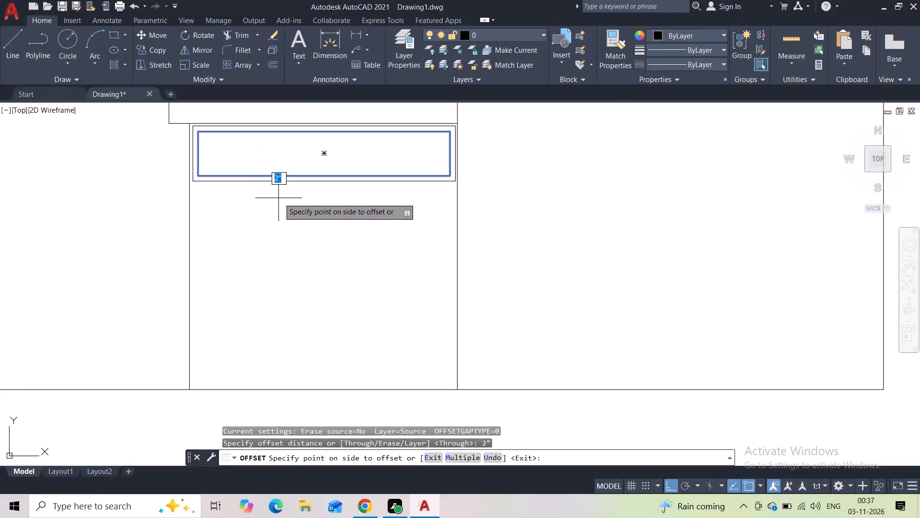
pyautogui.click(266, 164)
pyautogui.press('Escape')
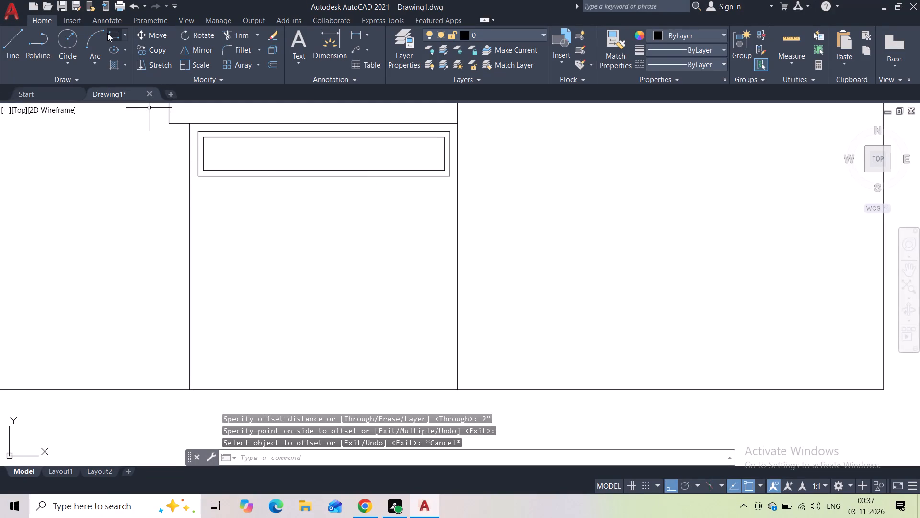
# Draw a tall rectangle about 4'-4" wide below the framed panel, aligned with its left edge and ending just above the baseline.
pyautogui.click(115, 33)
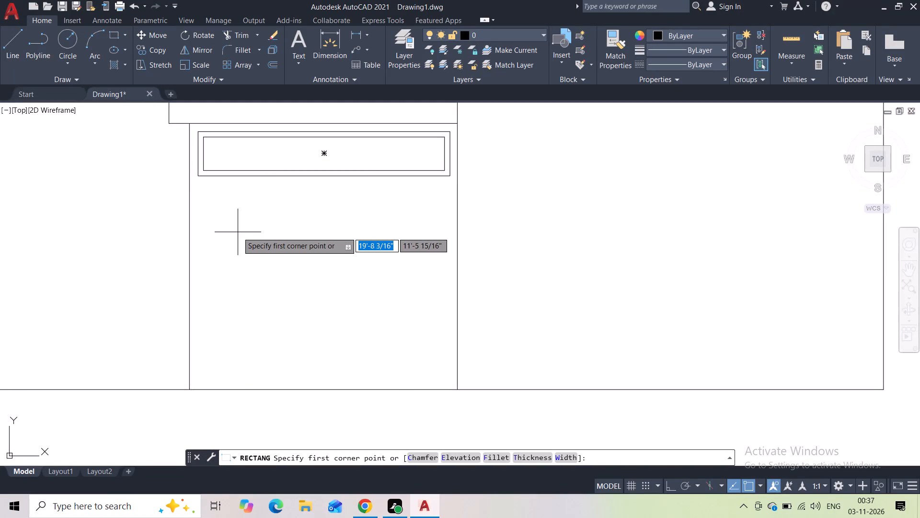
pyautogui.click(197, 189)
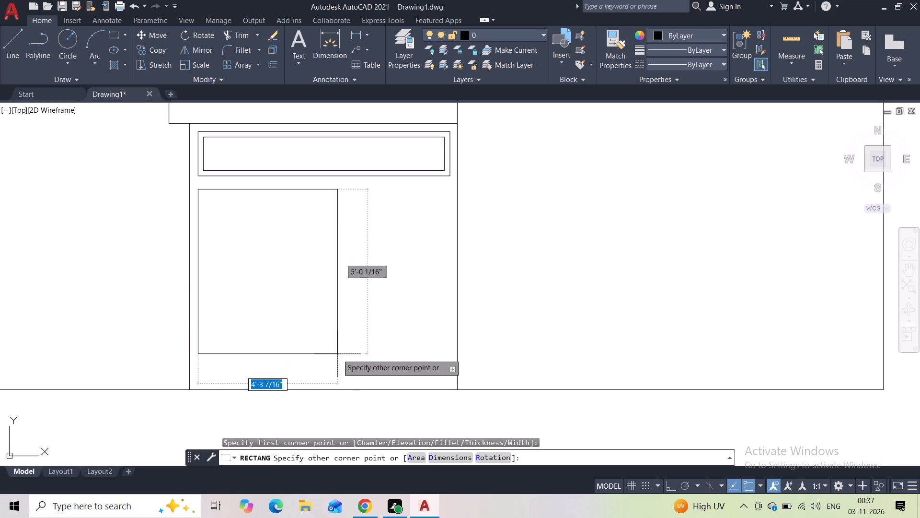
pyautogui.click(339, 383)
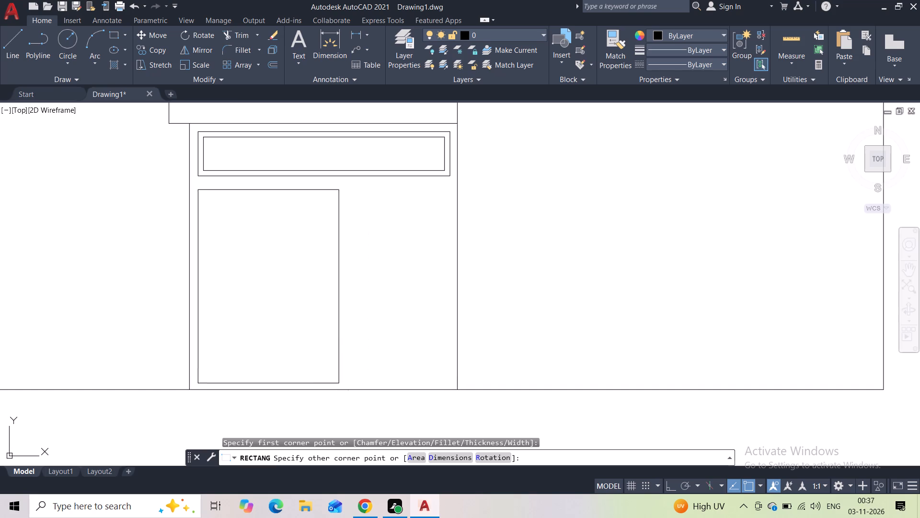
# Draw a narrower rectangle about 5'-11" high beside the tall one, level with it and ending just short of the right block.
pyautogui.press('space')
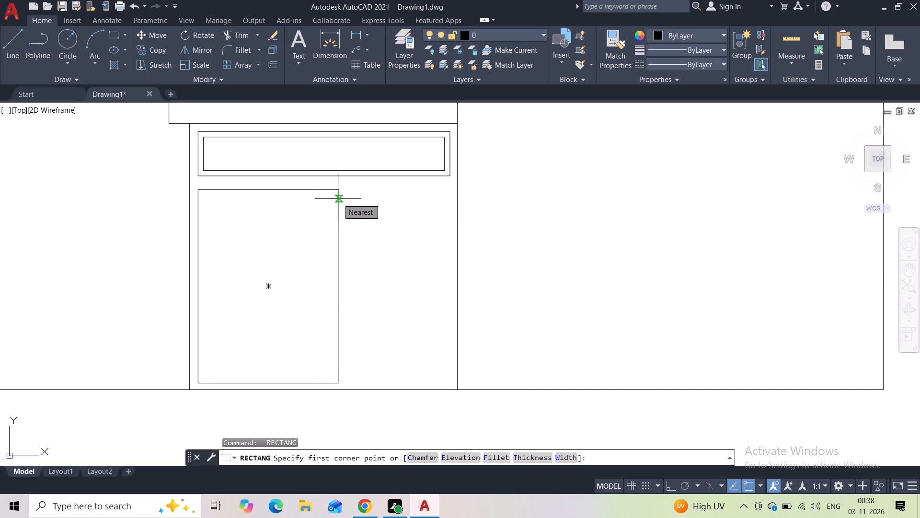
pyautogui.click(346, 190)
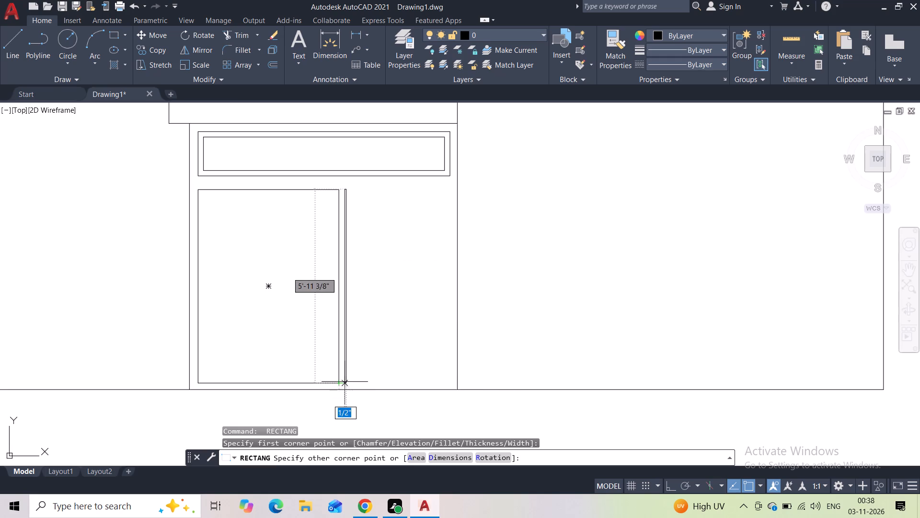
pyautogui.click(453, 384)
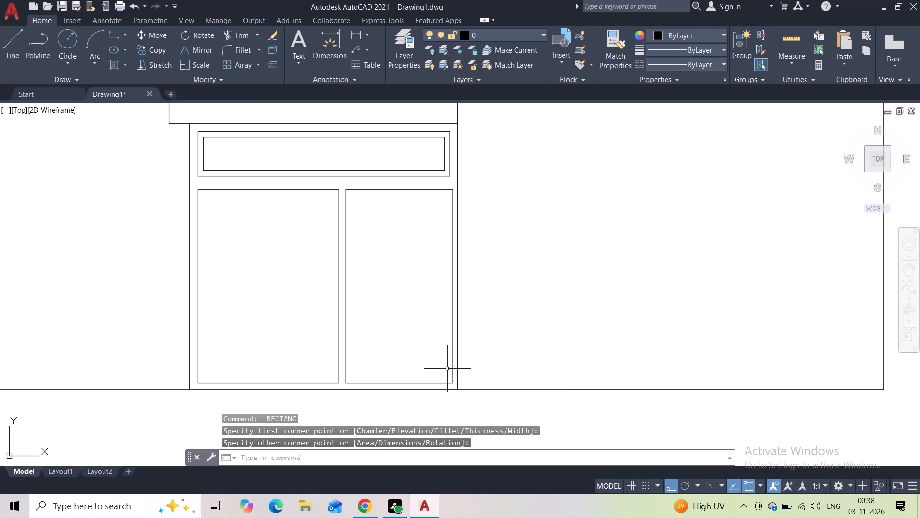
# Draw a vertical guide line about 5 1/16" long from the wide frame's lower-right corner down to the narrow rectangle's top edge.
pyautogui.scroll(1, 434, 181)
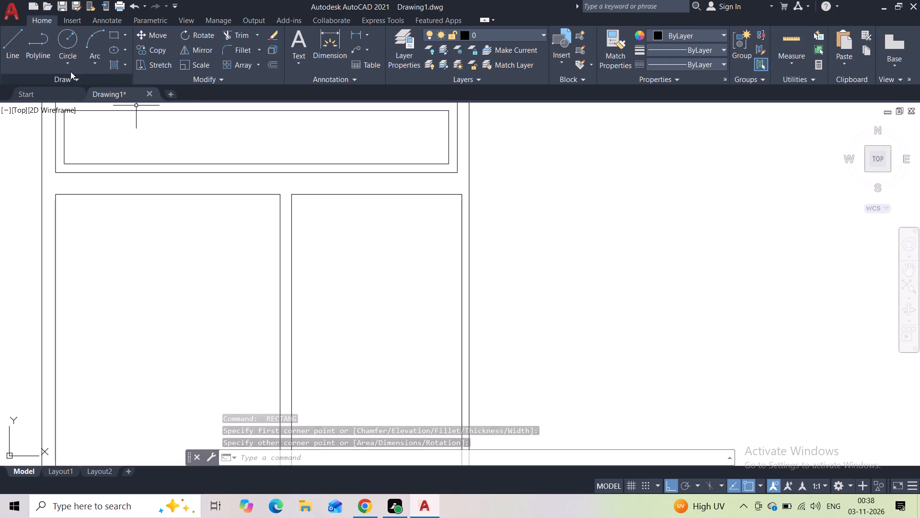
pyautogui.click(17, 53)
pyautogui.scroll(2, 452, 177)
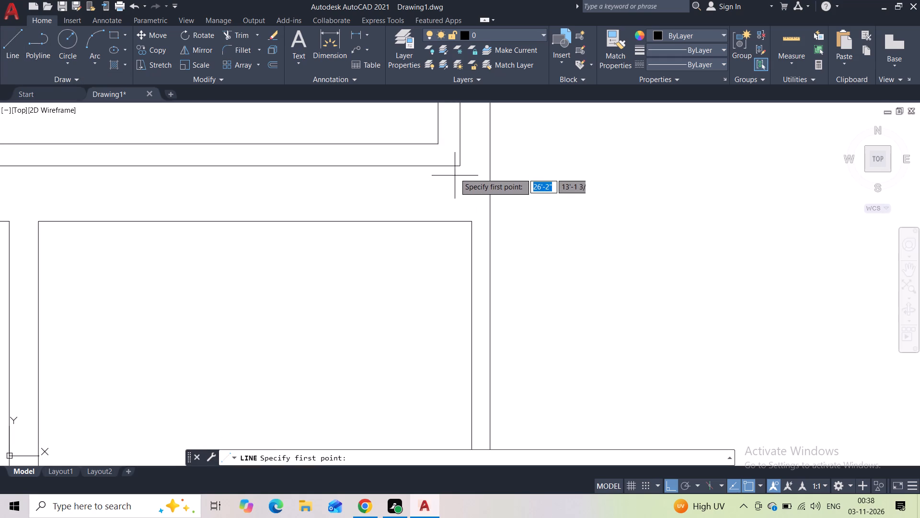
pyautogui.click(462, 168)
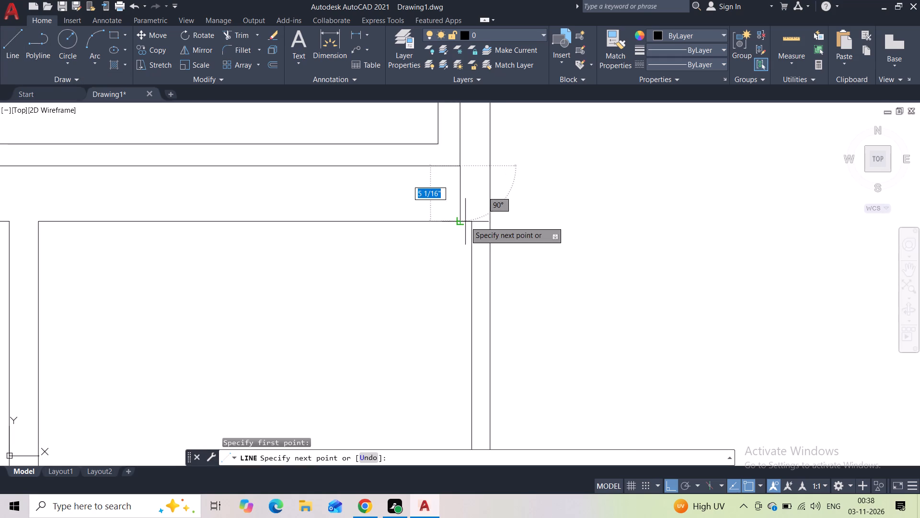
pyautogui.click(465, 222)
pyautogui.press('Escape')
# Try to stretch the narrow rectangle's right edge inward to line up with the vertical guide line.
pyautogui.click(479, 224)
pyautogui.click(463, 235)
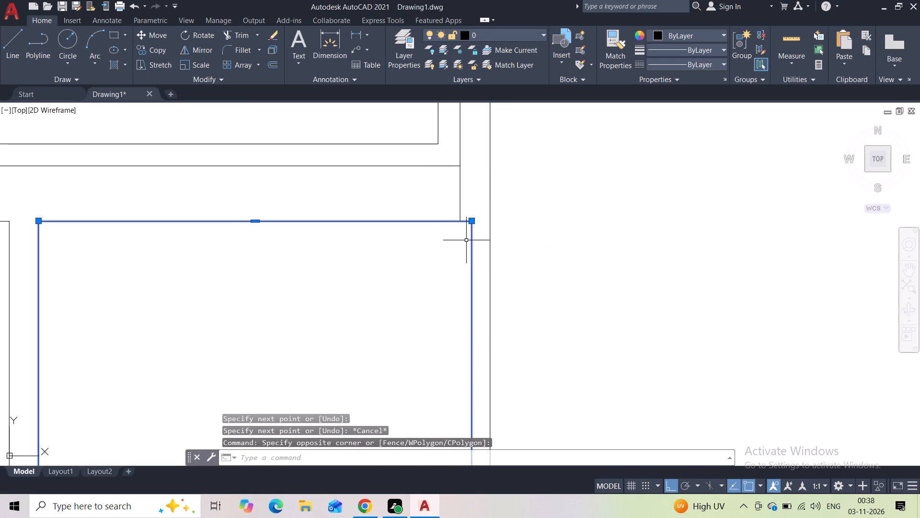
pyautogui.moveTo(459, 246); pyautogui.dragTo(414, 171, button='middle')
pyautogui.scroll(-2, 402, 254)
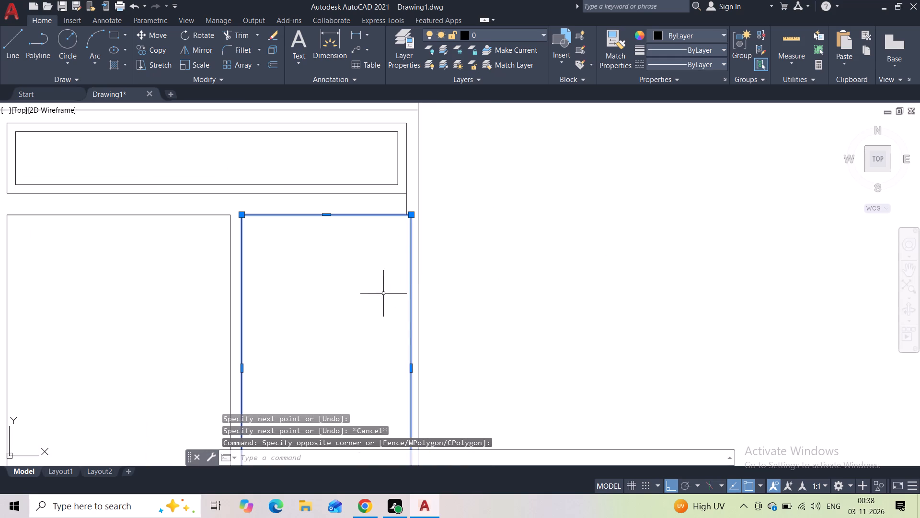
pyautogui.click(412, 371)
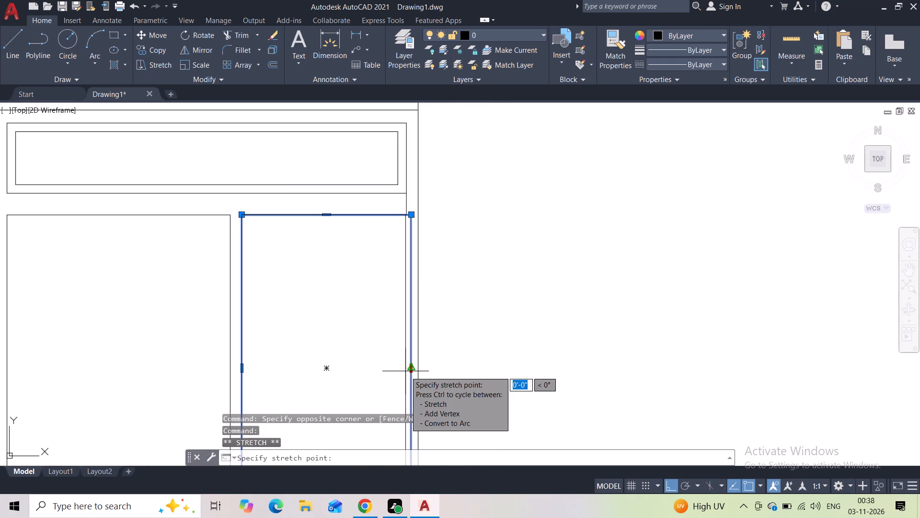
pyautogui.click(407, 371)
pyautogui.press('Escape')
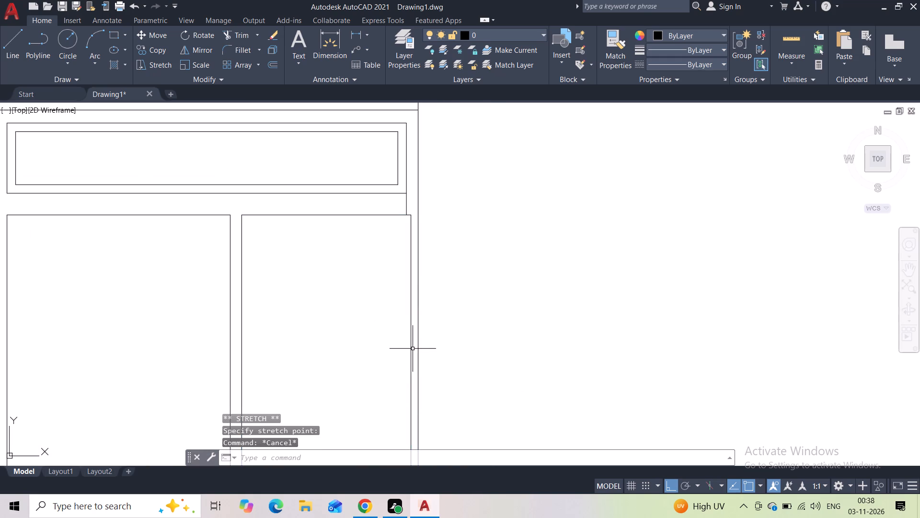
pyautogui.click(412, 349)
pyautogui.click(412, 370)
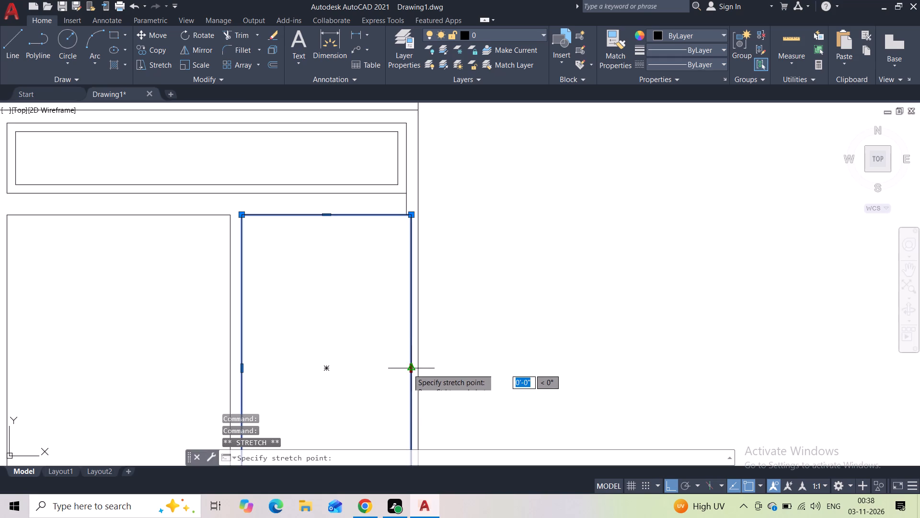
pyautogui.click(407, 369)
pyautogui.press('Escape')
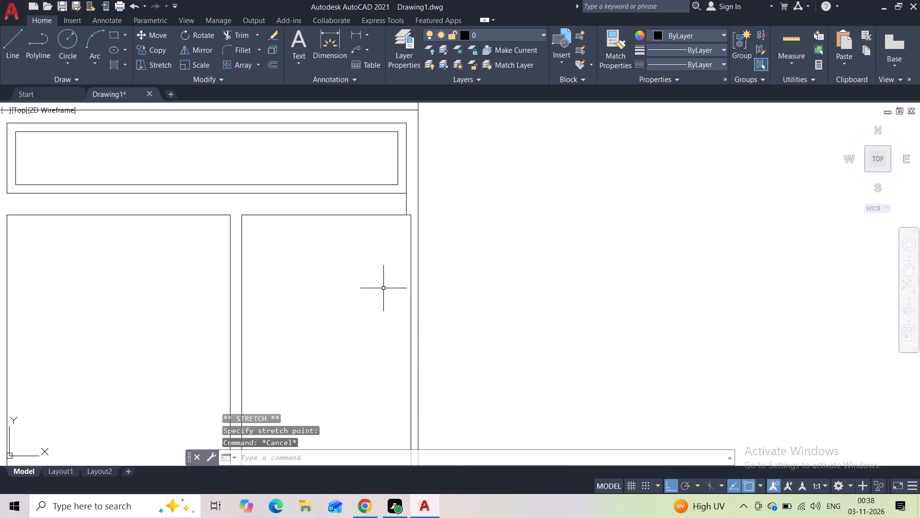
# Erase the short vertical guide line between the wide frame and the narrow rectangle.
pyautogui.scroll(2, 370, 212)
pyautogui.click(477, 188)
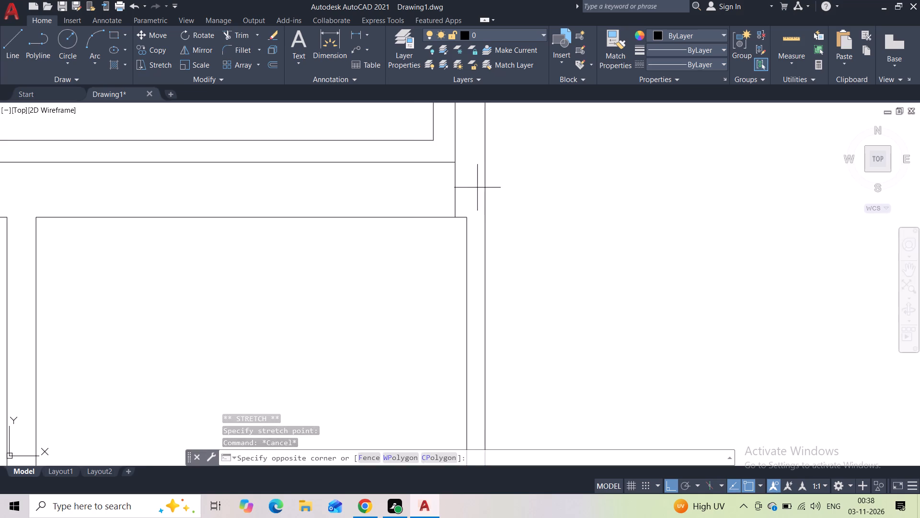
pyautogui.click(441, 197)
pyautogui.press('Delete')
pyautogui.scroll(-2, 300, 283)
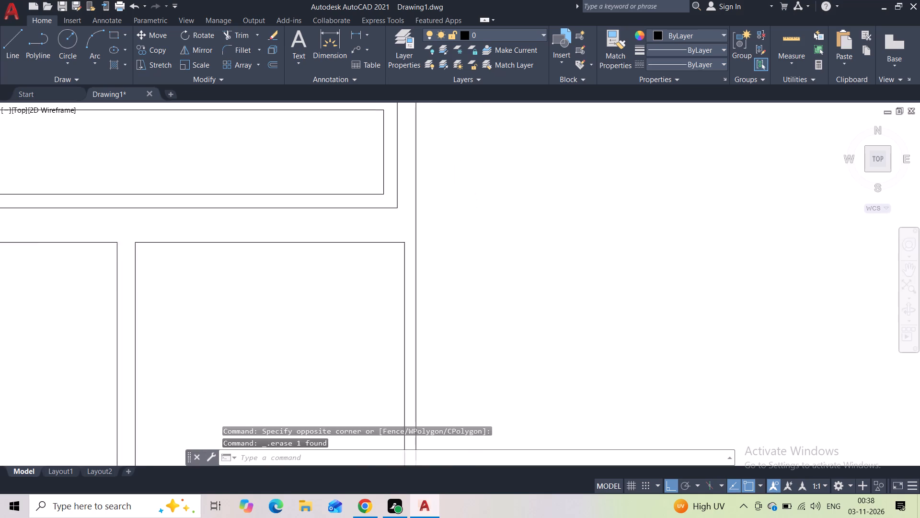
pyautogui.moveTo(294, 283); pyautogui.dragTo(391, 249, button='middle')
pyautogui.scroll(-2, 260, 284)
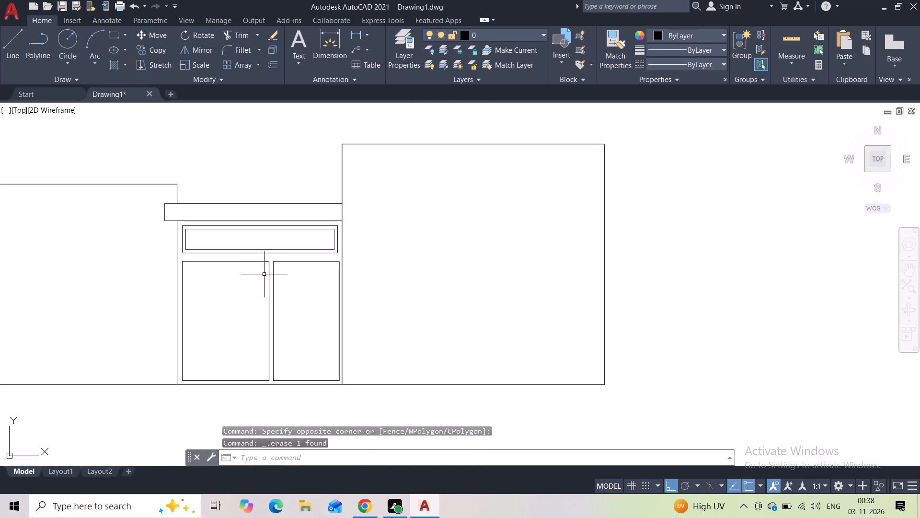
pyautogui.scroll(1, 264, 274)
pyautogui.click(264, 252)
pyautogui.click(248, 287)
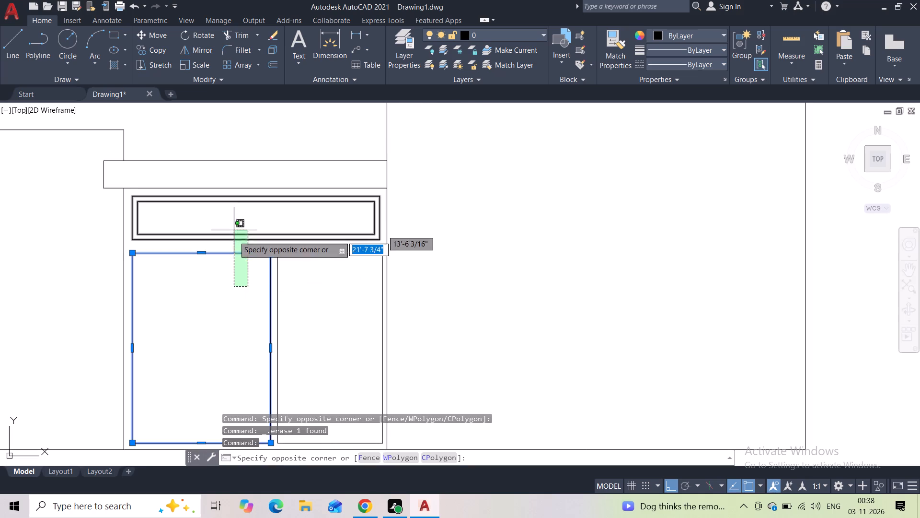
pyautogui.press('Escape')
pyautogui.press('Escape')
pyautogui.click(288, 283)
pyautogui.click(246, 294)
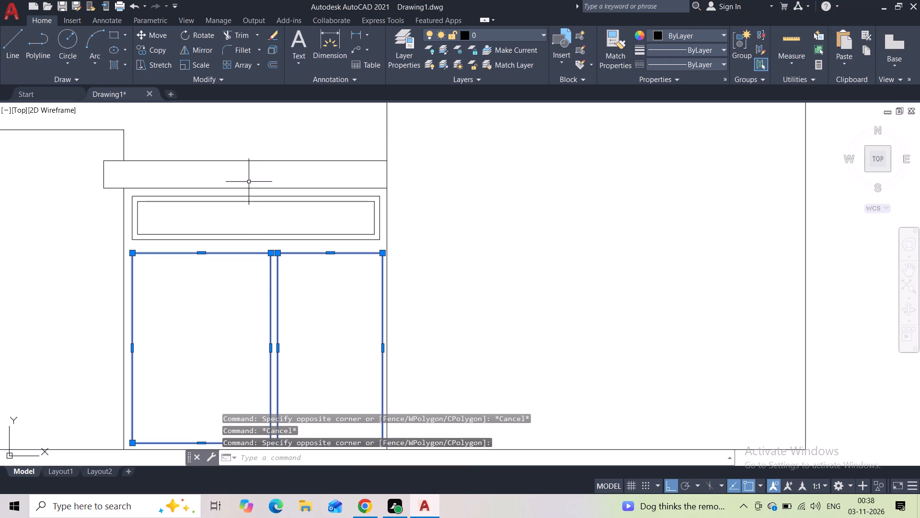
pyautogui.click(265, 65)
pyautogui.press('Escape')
# Offset both tall rectangles below the framed panel 2" inward to form inner frames.
pyautogui.click(297, 315)
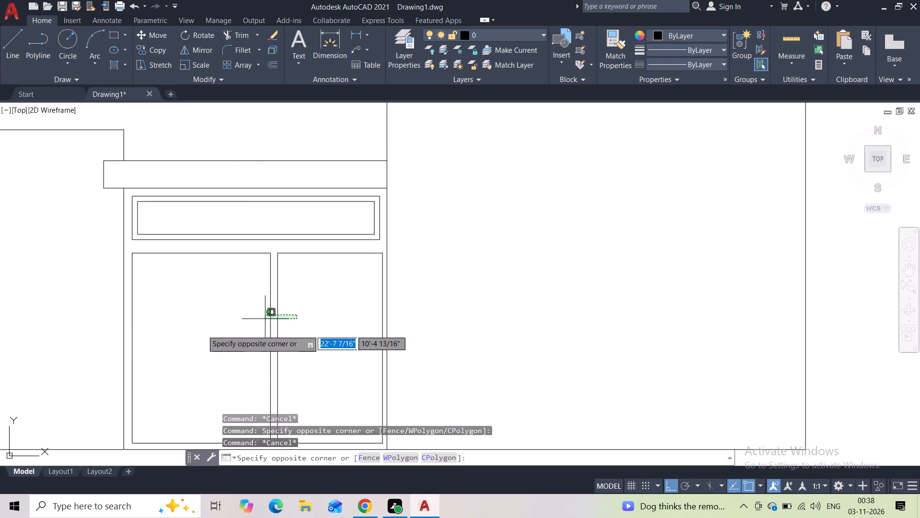
pyautogui.click(202, 330)
pyautogui.click(273, 66)
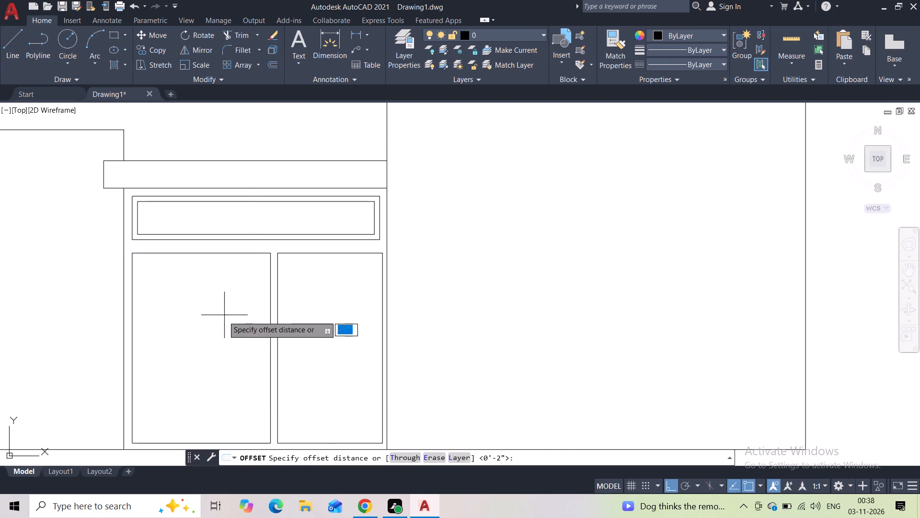
pyautogui.press('2')
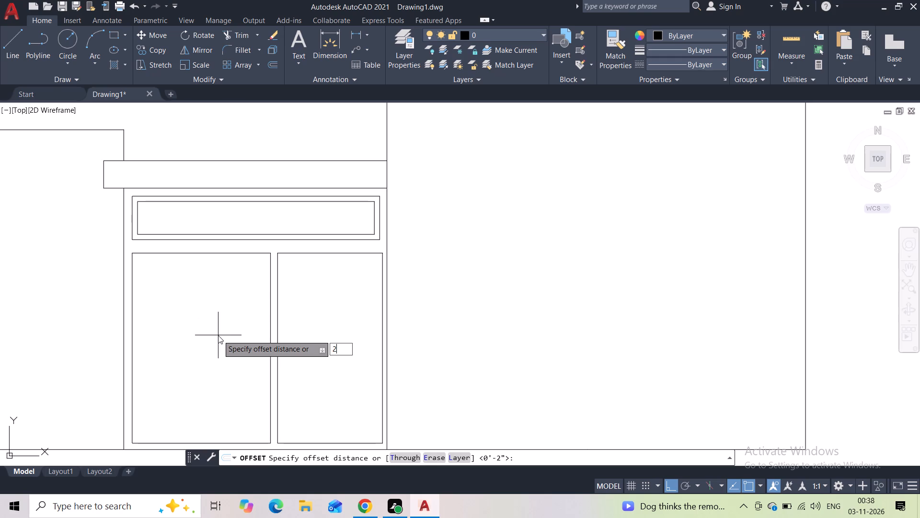
pyautogui.hotkey('shift', '"')
pyautogui.press('Return')
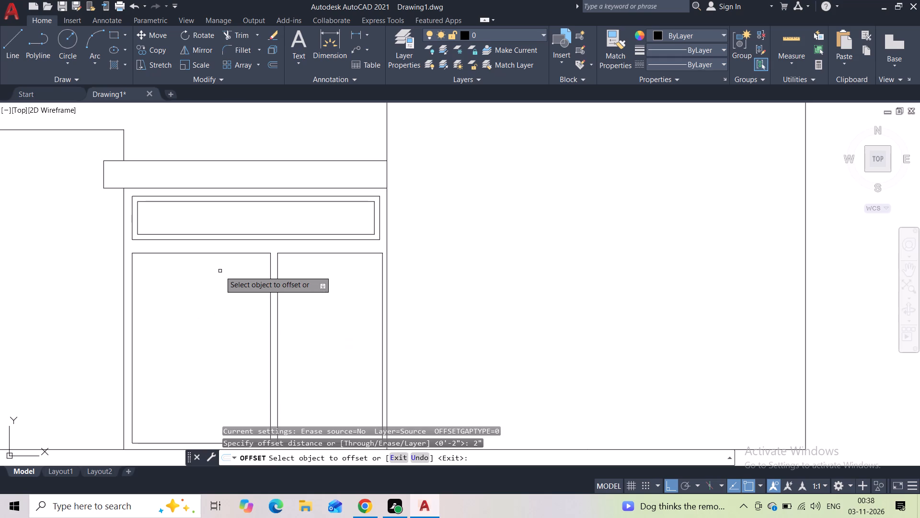
pyautogui.click(229, 254)
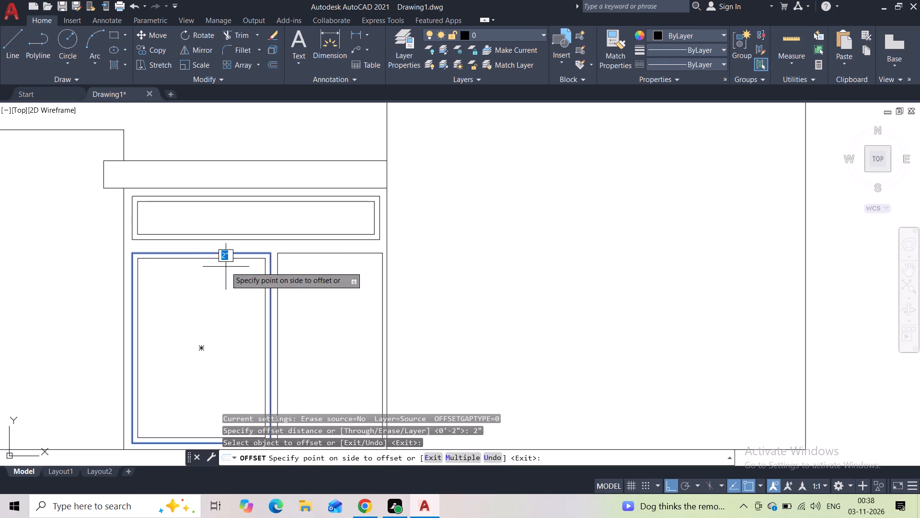
pyautogui.click(226, 267)
pyautogui.click(289, 253)
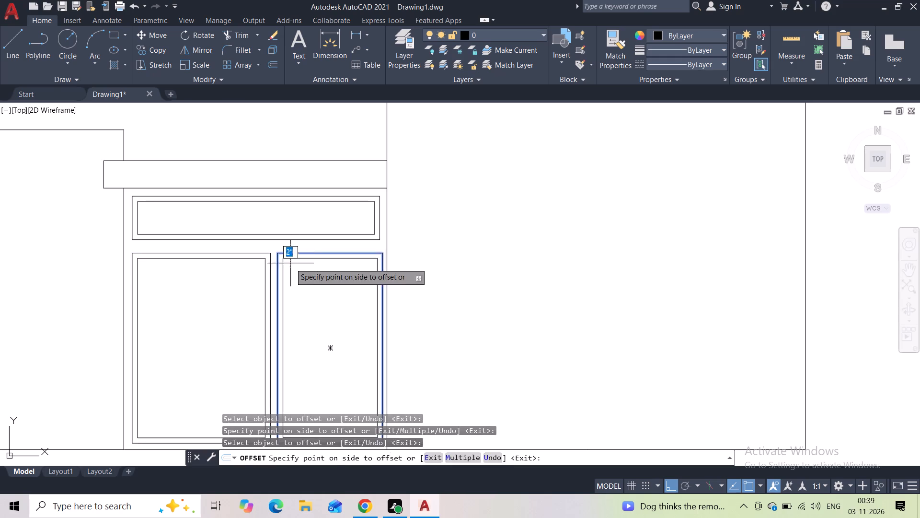
pyautogui.click(293, 272)
pyautogui.press('Escape')
# Draw a line from the wider inner frame's lower-left corner leftward past the left block's edge, with a vertical drop to the baseline.
pyautogui.scroll(-1, 293, 273)
pyautogui.moveTo(303, 303); pyautogui.dragTo(313, 235, button='middle')
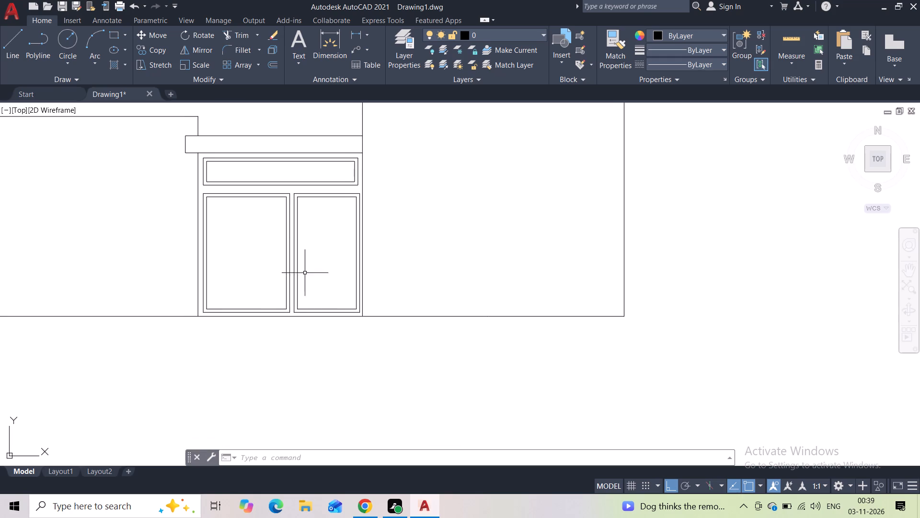
pyautogui.click(17, 54)
pyautogui.moveTo(202, 325); pyautogui.dragTo(195, 263, button='middle')
pyautogui.scroll(1, 211, 273)
pyautogui.moveTo(213, 272); pyautogui.dragTo(213, 290, button='middle')
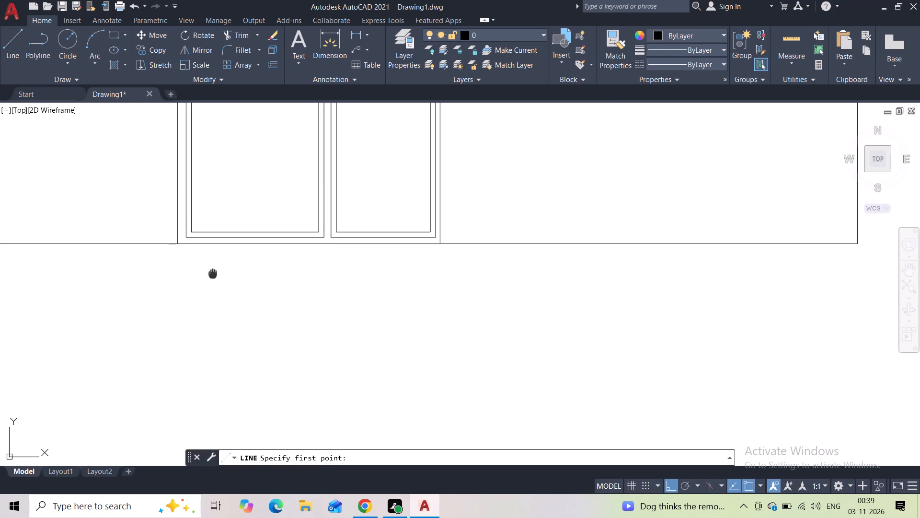
pyautogui.moveTo(213, 290); pyautogui.dragTo(218, 342, button='middle')
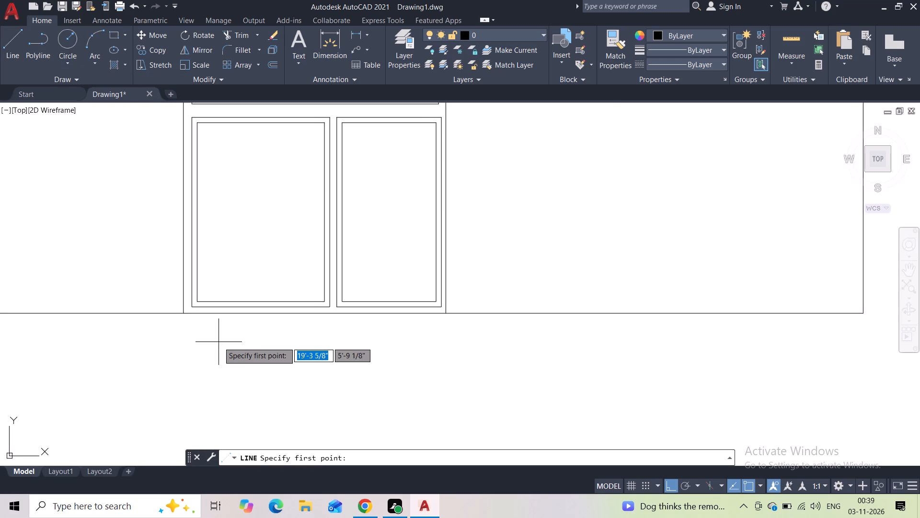
pyautogui.click(198, 302)
pyautogui.click(147, 297)
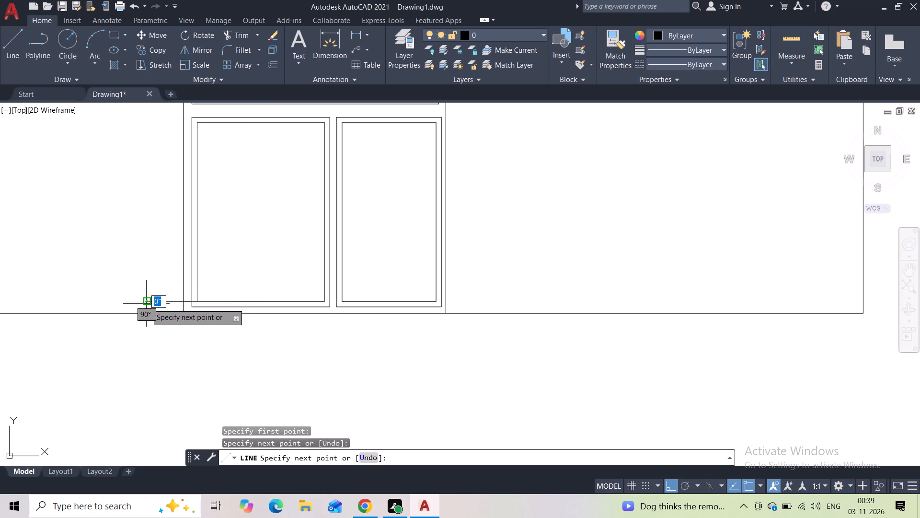
pyautogui.click(145, 306)
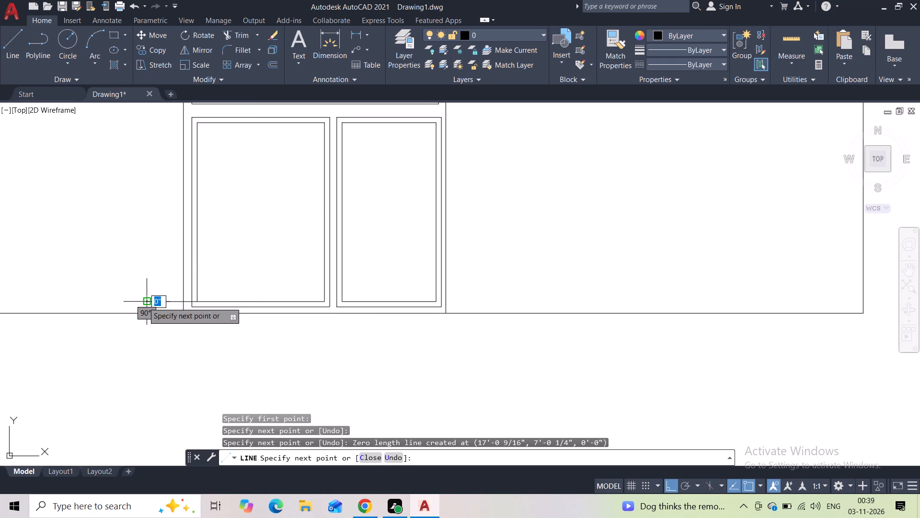
pyautogui.click(143, 304)
pyautogui.scroll(3, 141, 311)
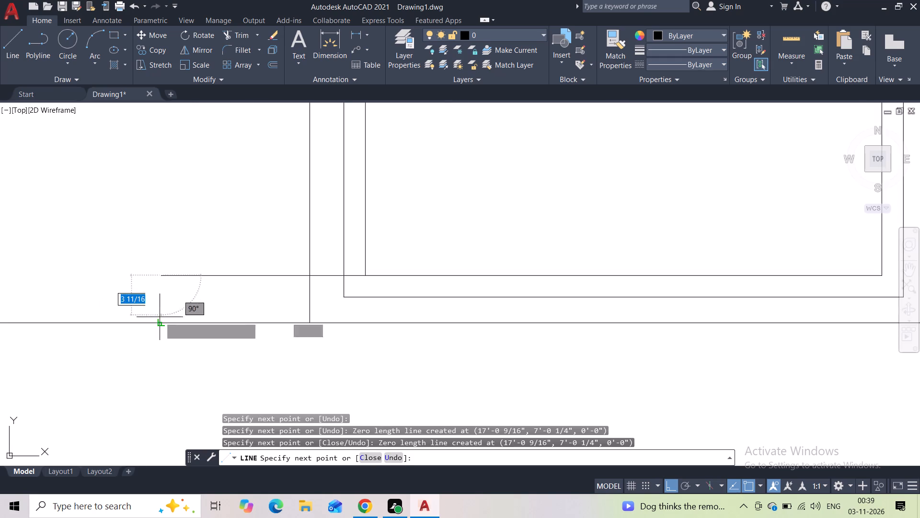
pyautogui.click(160, 325)
pyautogui.press('Escape')
# Continue that low horizontal line across the gap between the two inner frames and from the narrower inner frame to the right block.
pyautogui.scroll(-3, 161, 248)
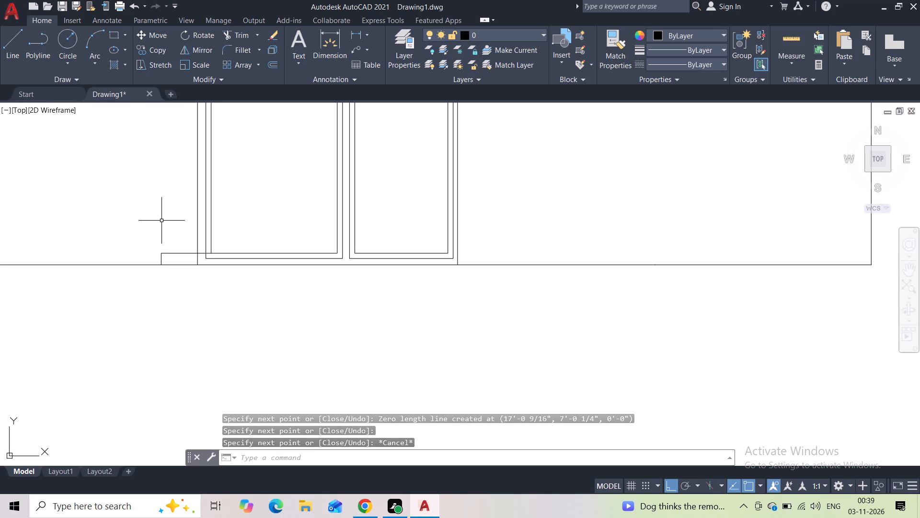
pyautogui.press('space')
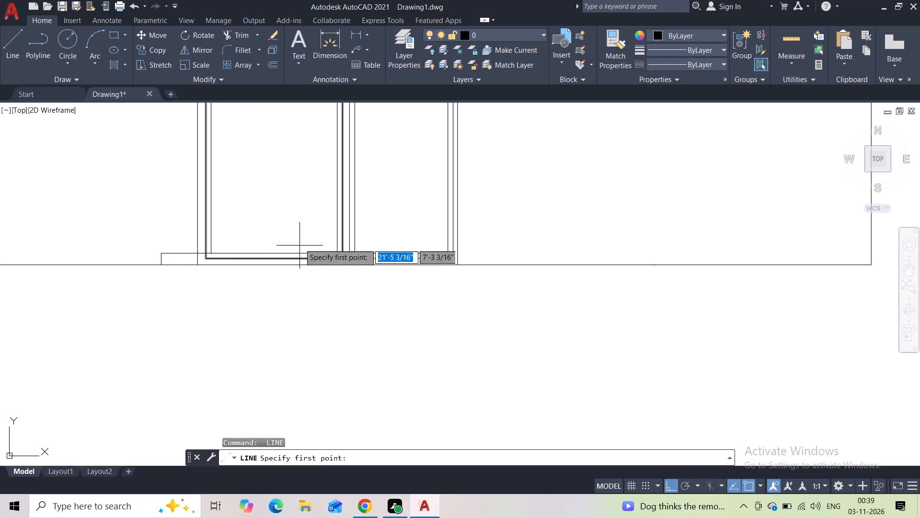
pyautogui.moveTo(299, 244); pyautogui.dragTo(226, 252, button='middle')
pyautogui.scroll(2, 230, 252)
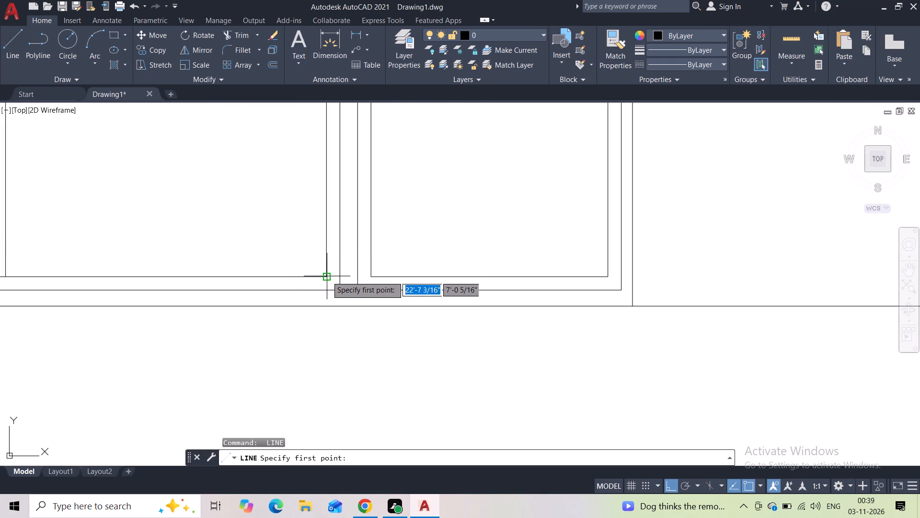
pyautogui.click(327, 276)
pyautogui.click(371, 276)
pyautogui.press('Escape')
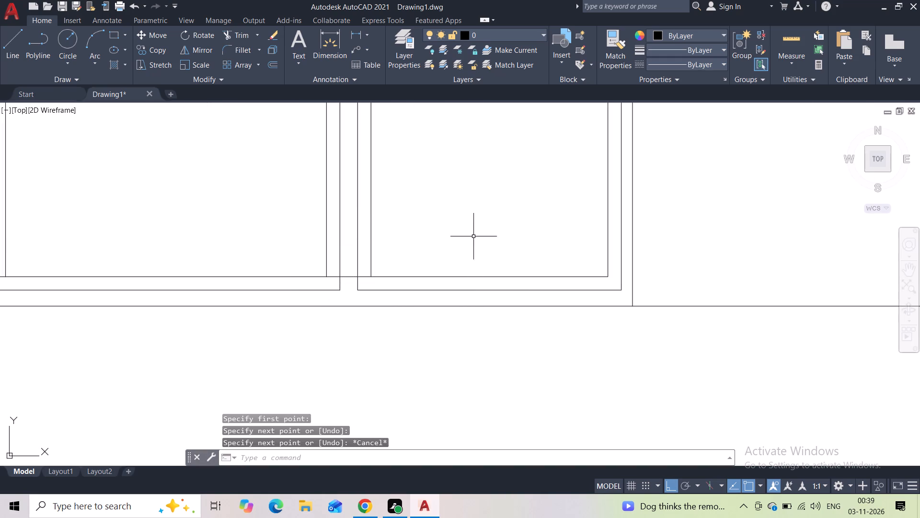
pyautogui.press('space')
pyautogui.click(605, 275)
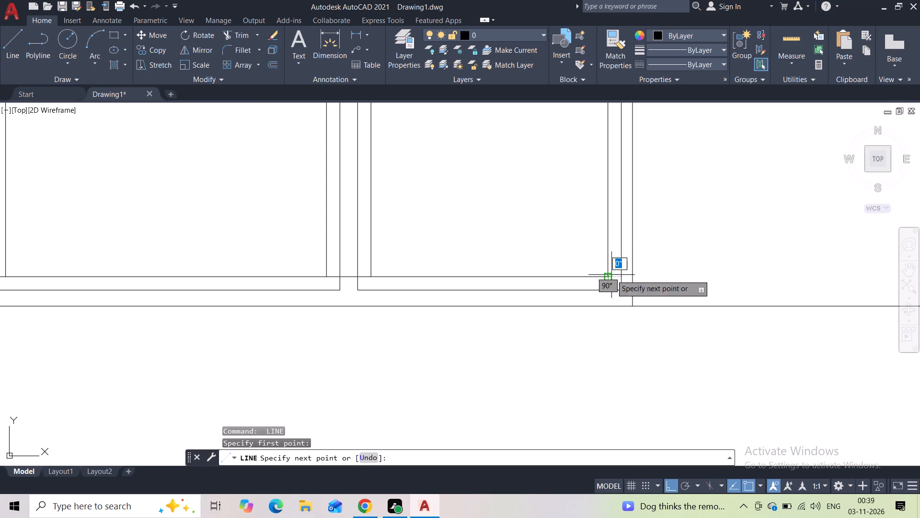
pyautogui.click(631, 278)
pyautogui.press('Escape')
# Draw a slim vertical handle rectangle, about 2" wide and 2'-6" tall, inside the wider door frame near its right edge.
pyautogui.scroll(-1, 494, 230)
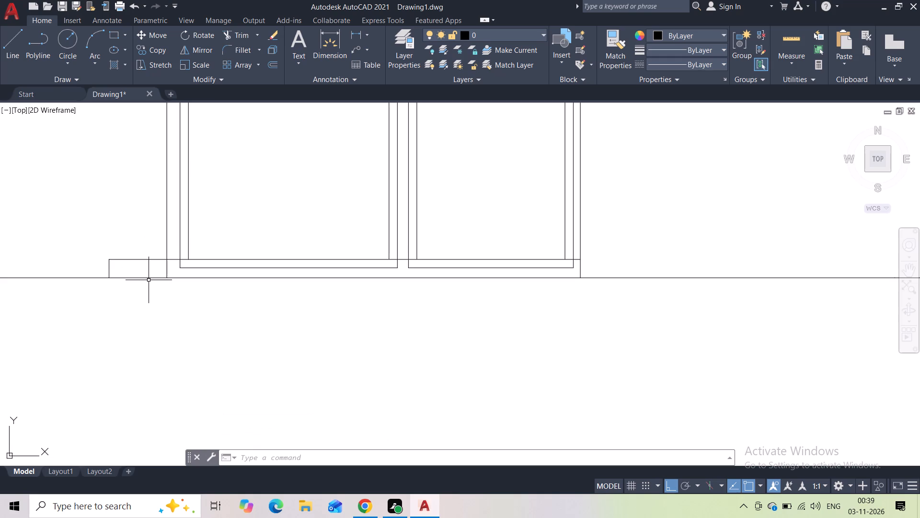
pyautogui.scroll(-2, 265, 185)
pyautogui.moveTo(263, 187); pyautogui.dragTo(262, 306, button='middle')
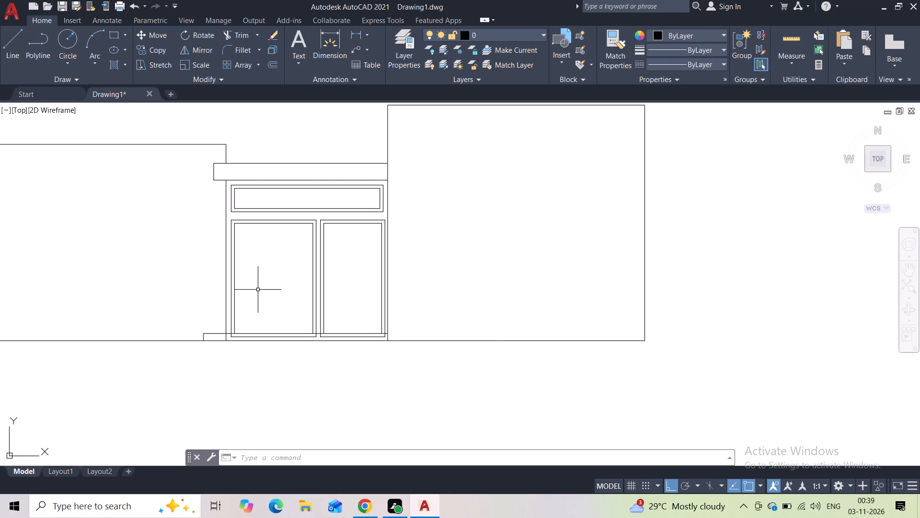
pyautogui.click(108, 33)
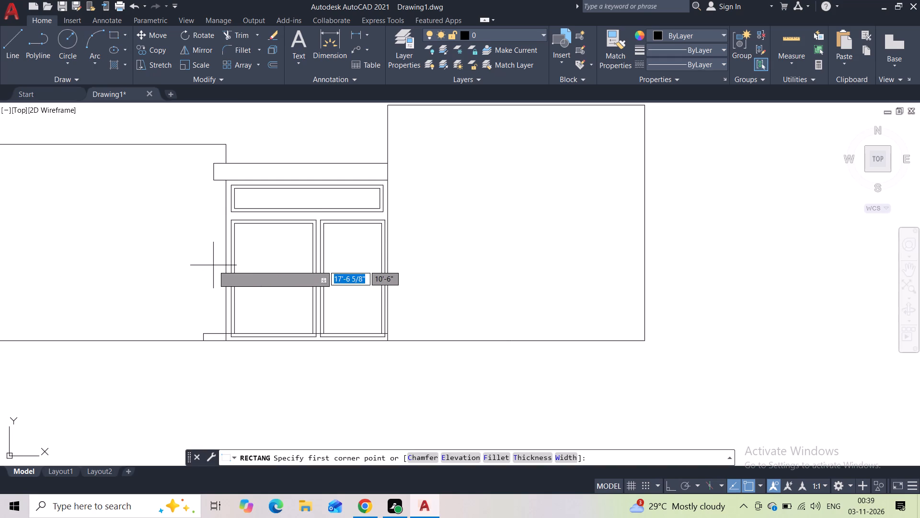
pyautogui.scroll(2, 290, 262)
pyautogui.click(313, 262)
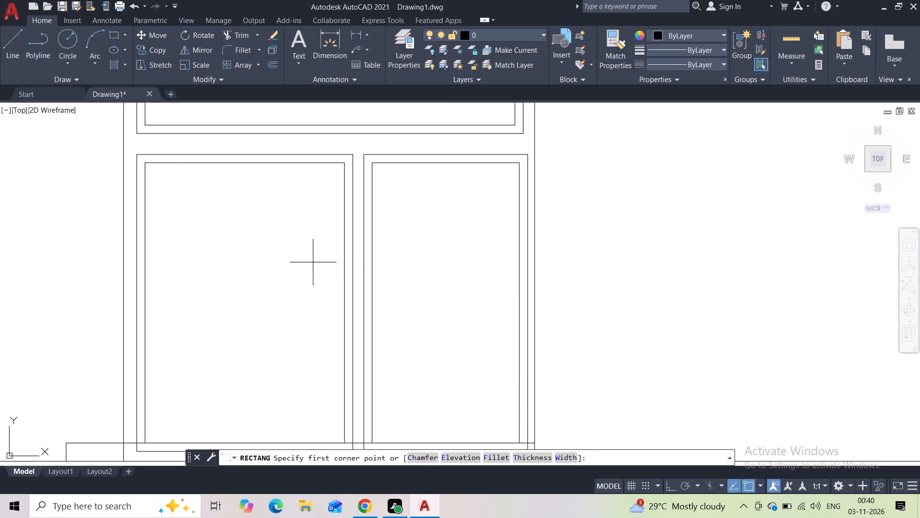
pyautogui.click(321, 391)
# Draw a window rectangle about 4'-4" tall in the middle of the left block's face.
pyautogui.scroll(-3, 308, 288)
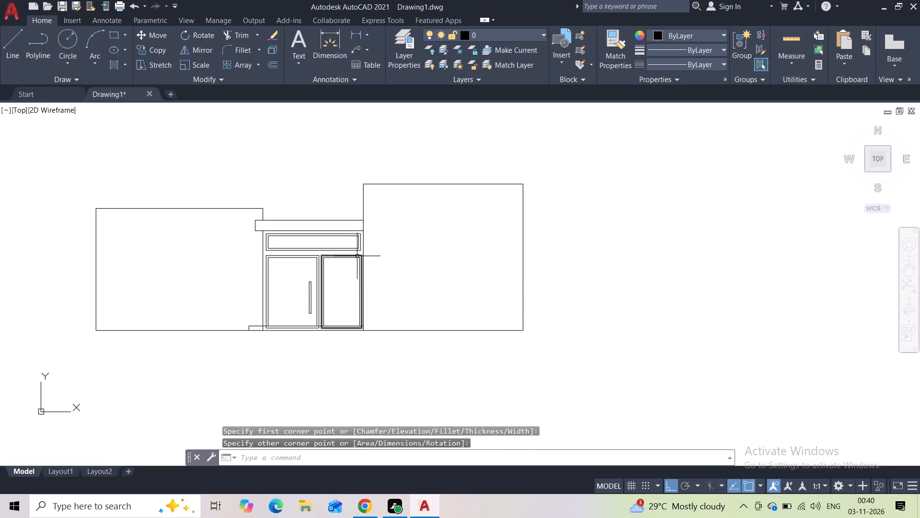
pyautogui.moveTo(354, 265); pyautogui.dragTo(342, 323, button='middle')
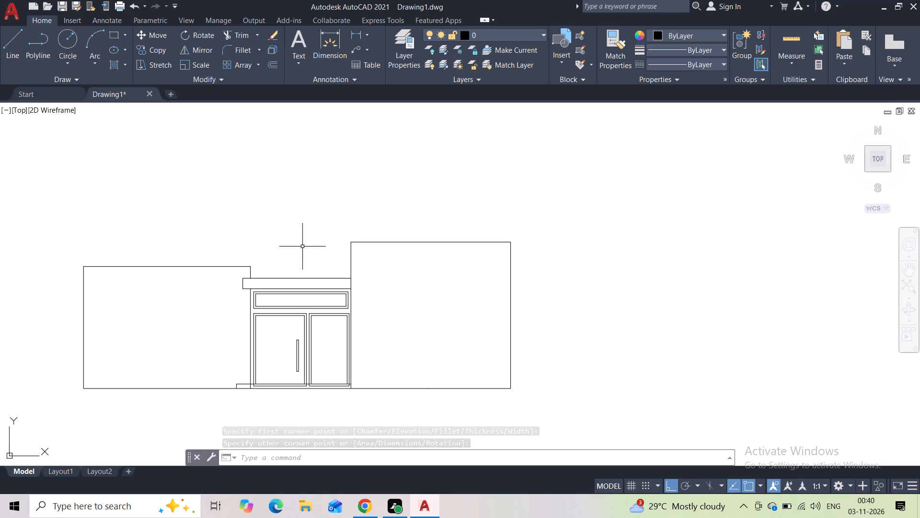
pyautogui.moveTo(190, 308); pyautogui.dragTo(203, 307, button='middle')
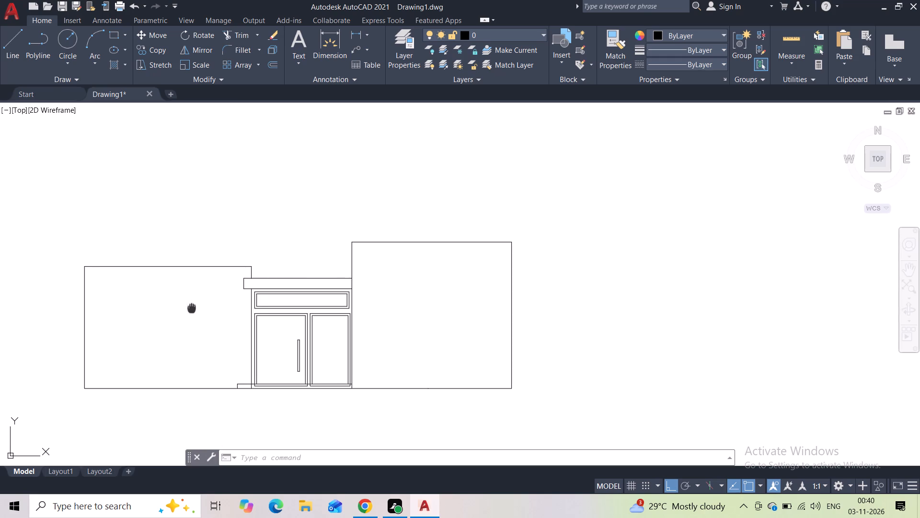
pyautogui.moveTo(203, 307); pyautogui.dragTo(299, 304, button='middle')
pyautogui.scroll(1, 299, 304)
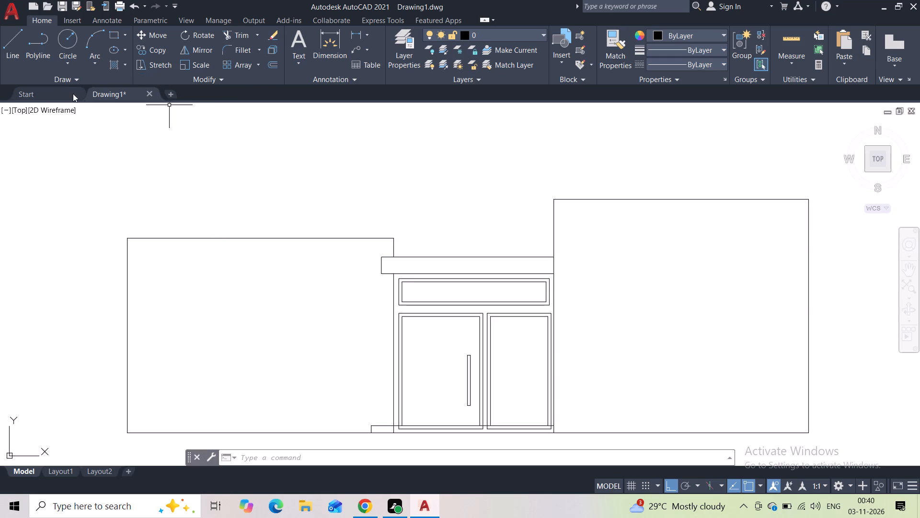
pyautogui.click(112, 36)
pyautogui.moveTo(220, 342); pyautogui.dragTo(212, 271, button='middle')
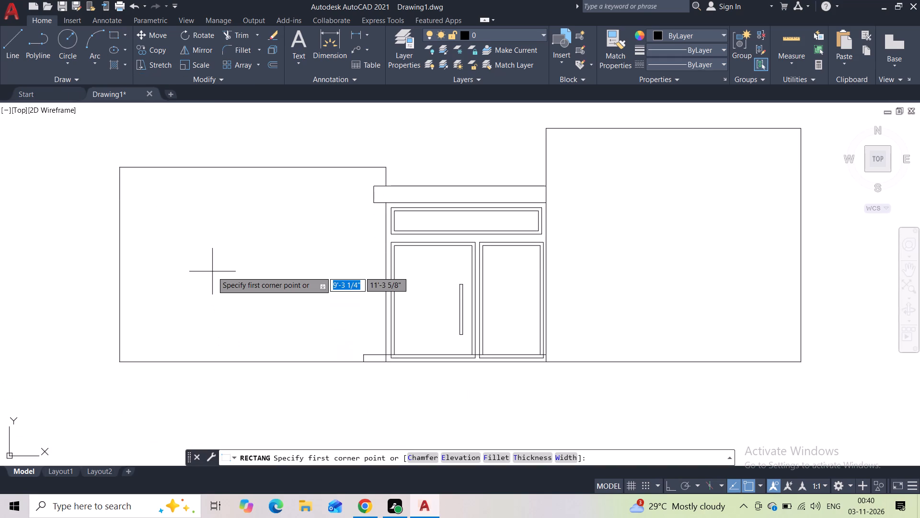
pyautogui.click(178, 216)
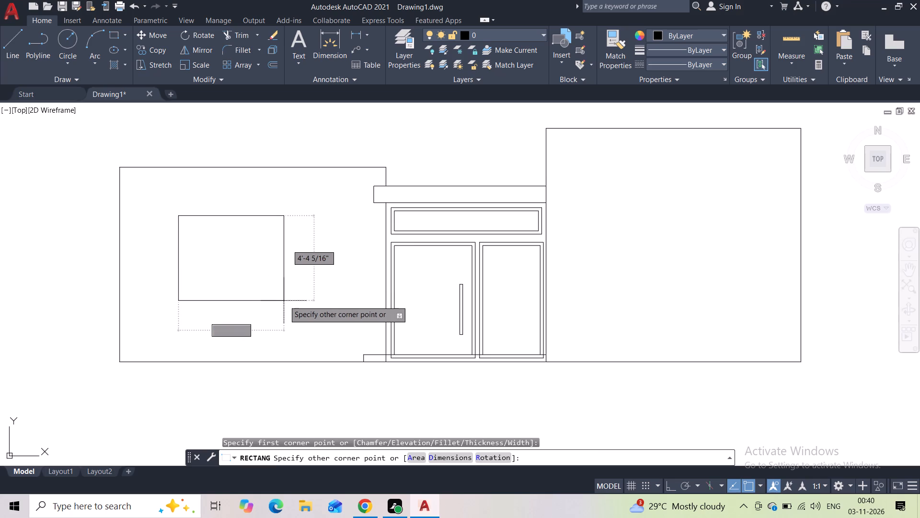
pyautogui.click(287, 301)
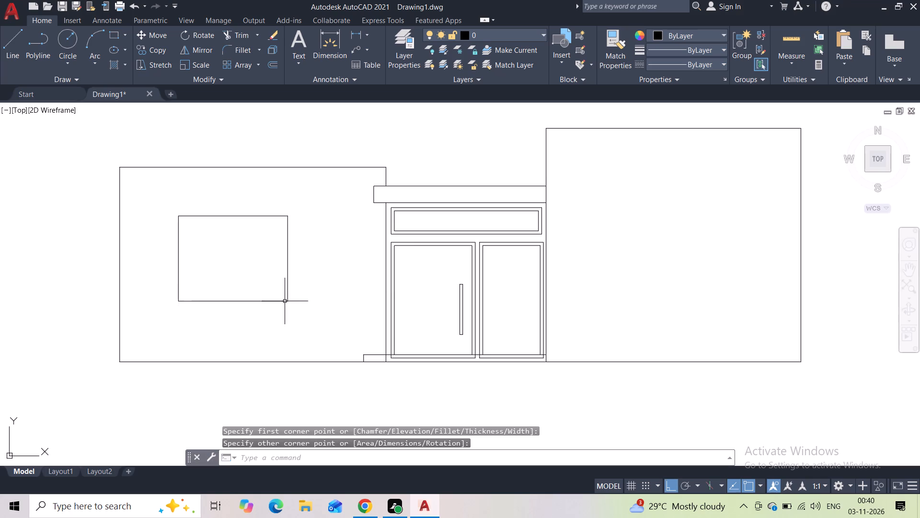
pyautogui.click(19, 54)
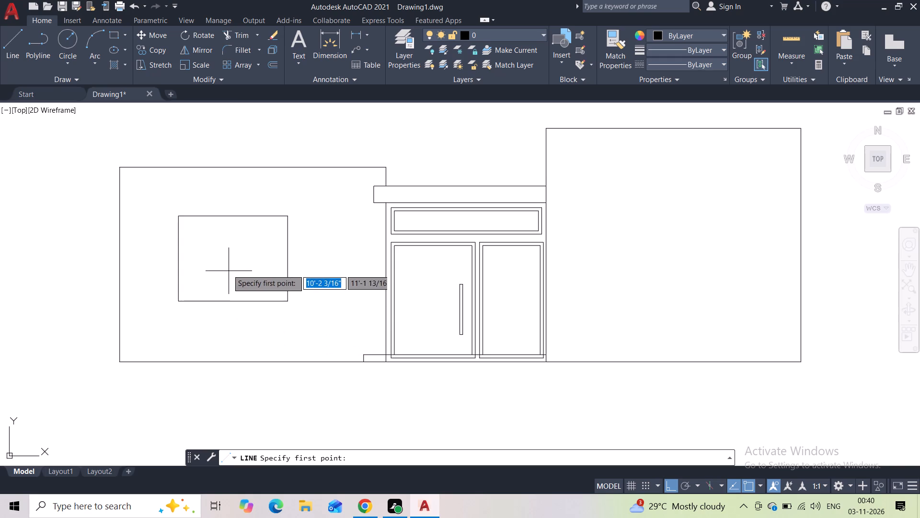
pyautogui.press('Escape')
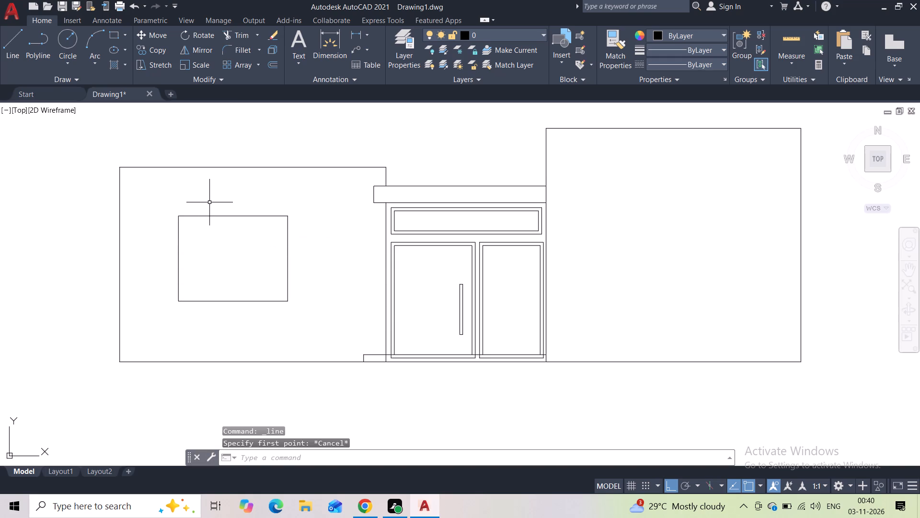
# Offset the window rectangle 2" outward to form its outer frame.
pyautogui.click(208, 202)
pyautogui.click(190, 236)
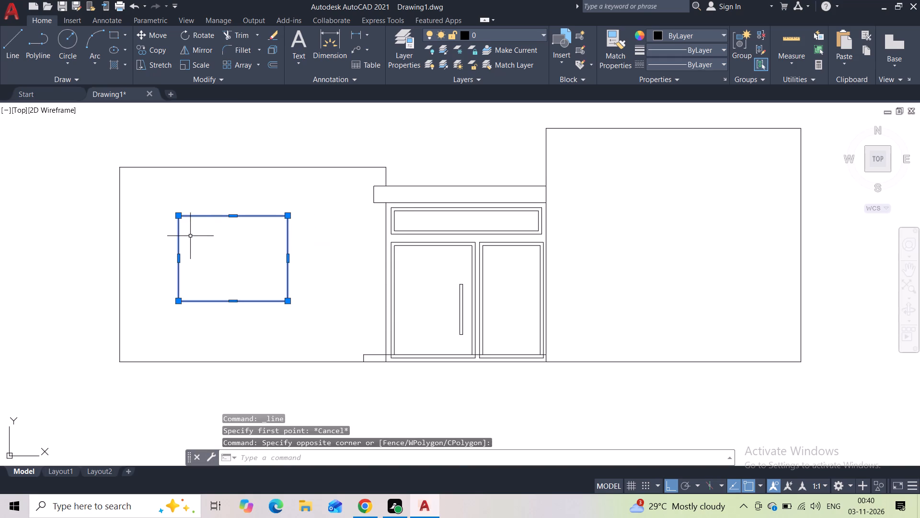
pyautogui.click(272, 68)
pyautogui.press('2')
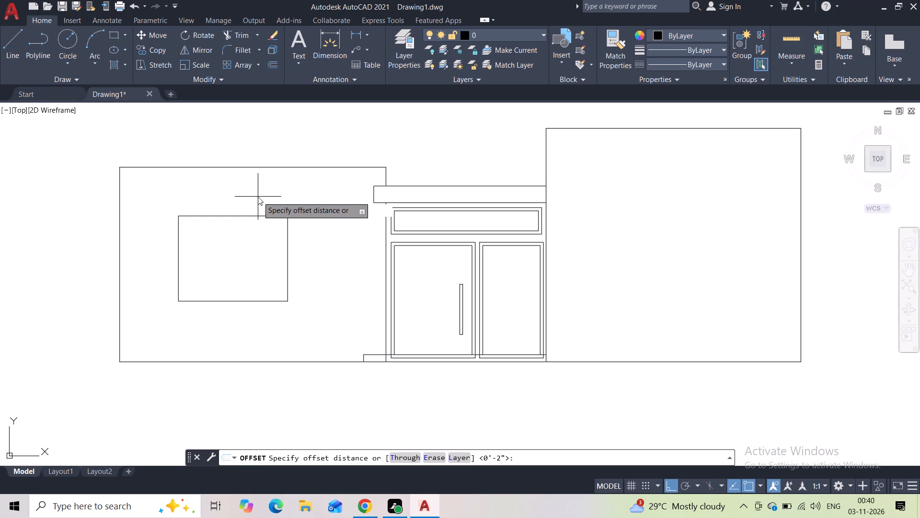
pyautogui.hotkey('shift', '"')
pyautogui.press('Return')
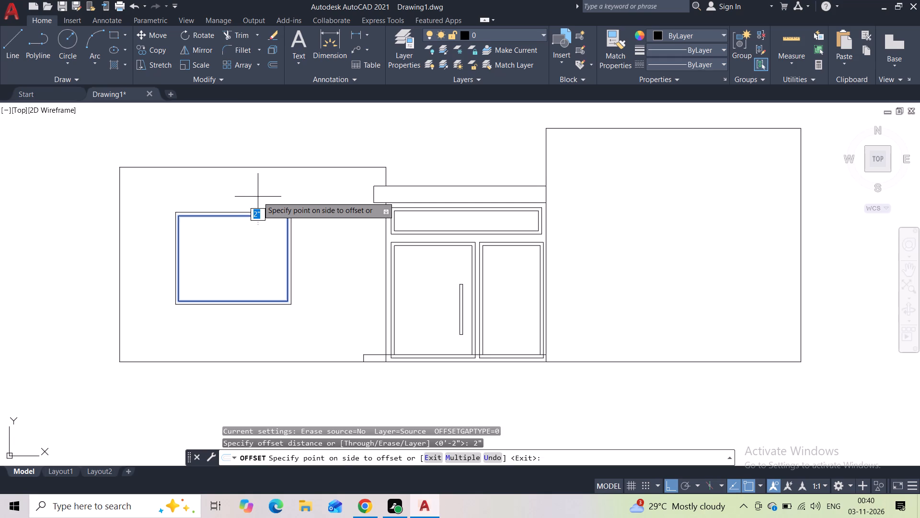
pyautogui.click(258, 197)
pyautogui.press('Escape')
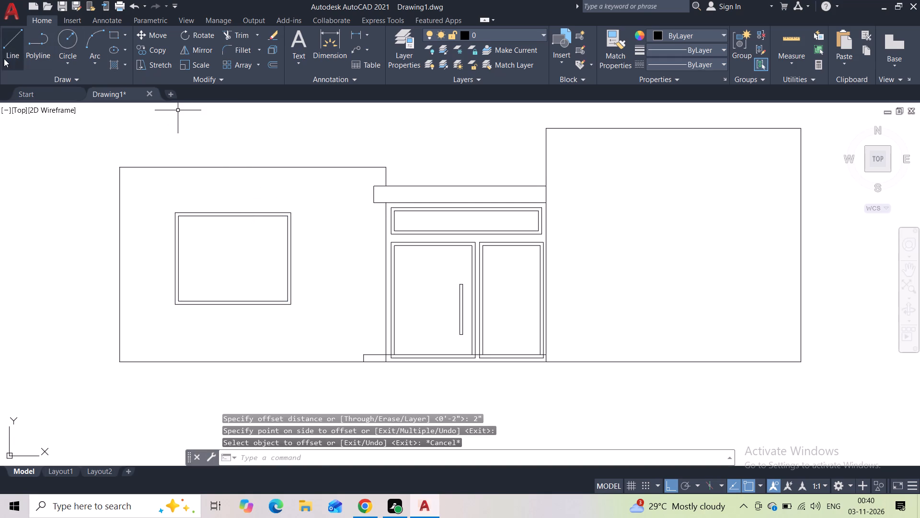
# Draw two vertical lines from the top to the bottom of the inner window frame, dividing it into three panes.
pyautogui.click(14, 51)
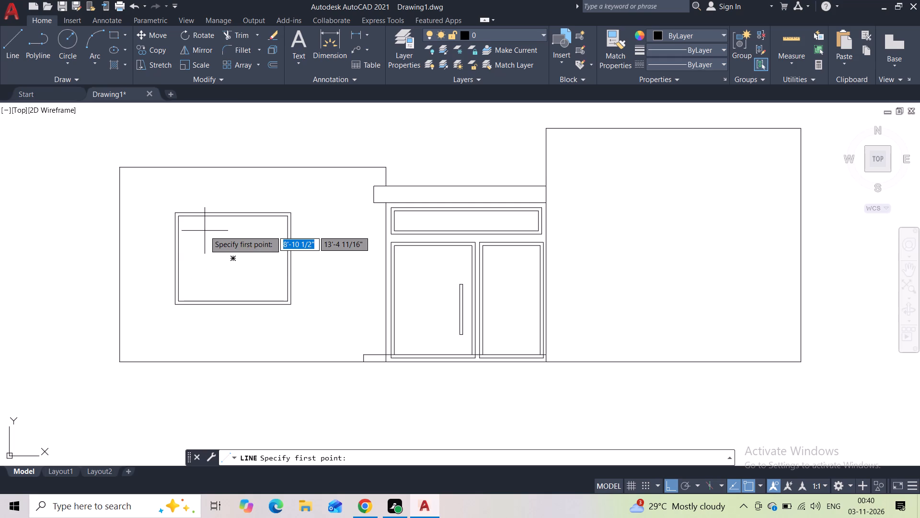
pyautogui.click(217, 218)
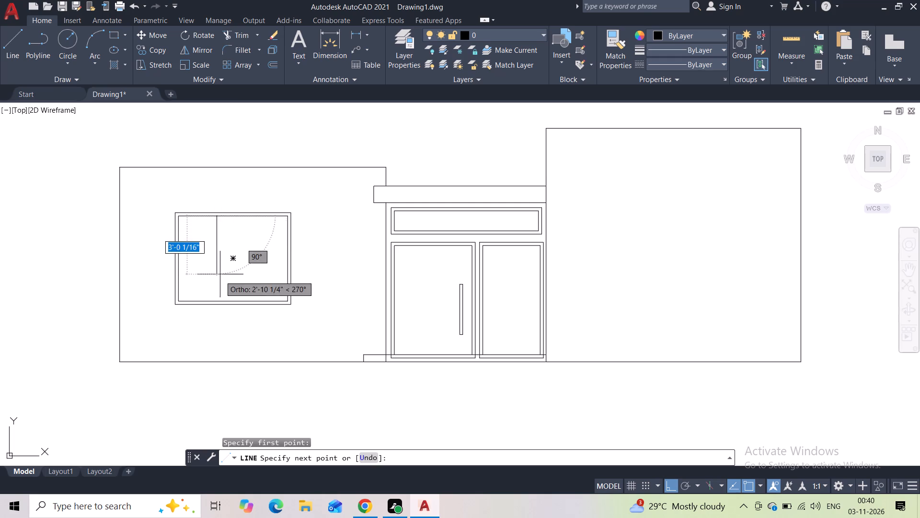
pyautogui.click(219, 298)
pyautogui.press('Escape')
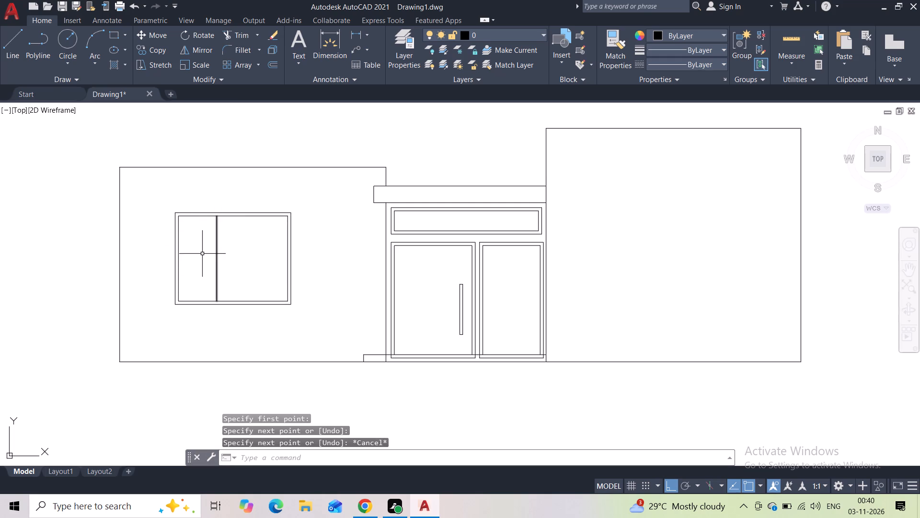
pyautogui.click(230, 248)
pyautogui.press('Escape')
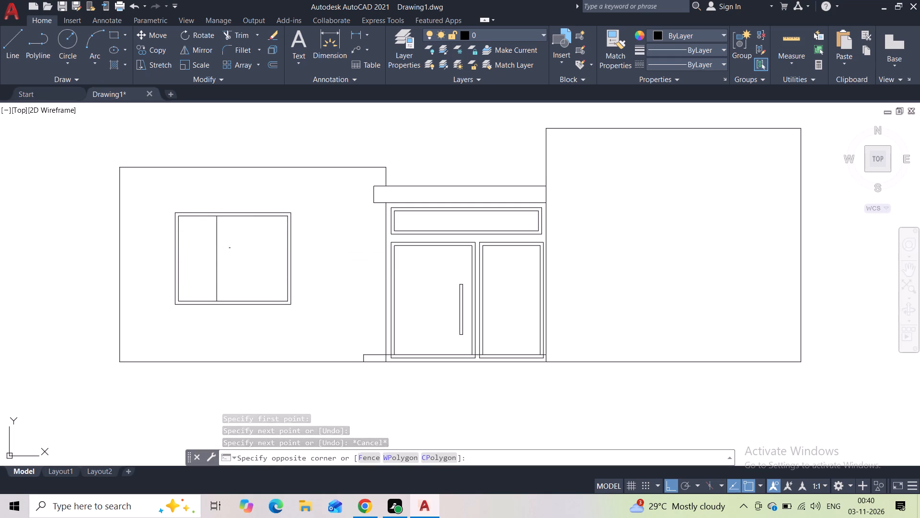
pyautogui.click(14, 58)
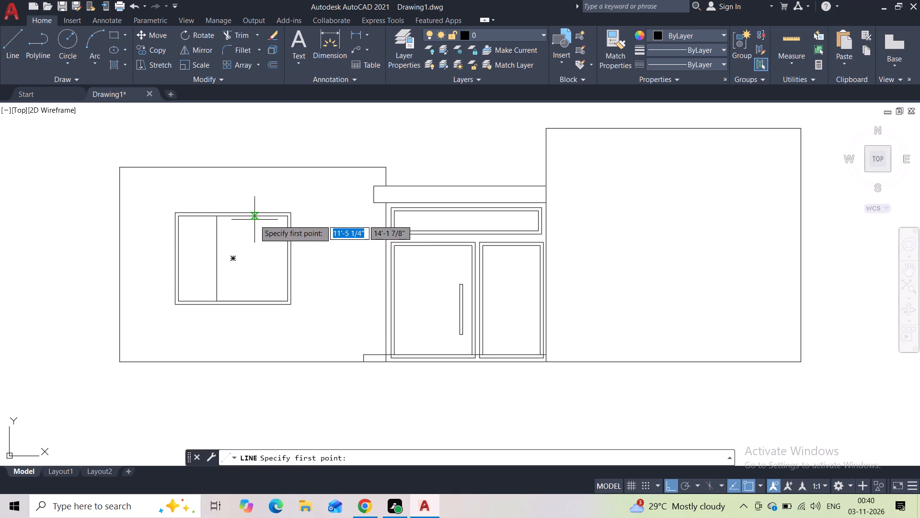
pyautogui.click(254, 220)
pyautogui.click(253, 299)
pyautogui.press('Escape')
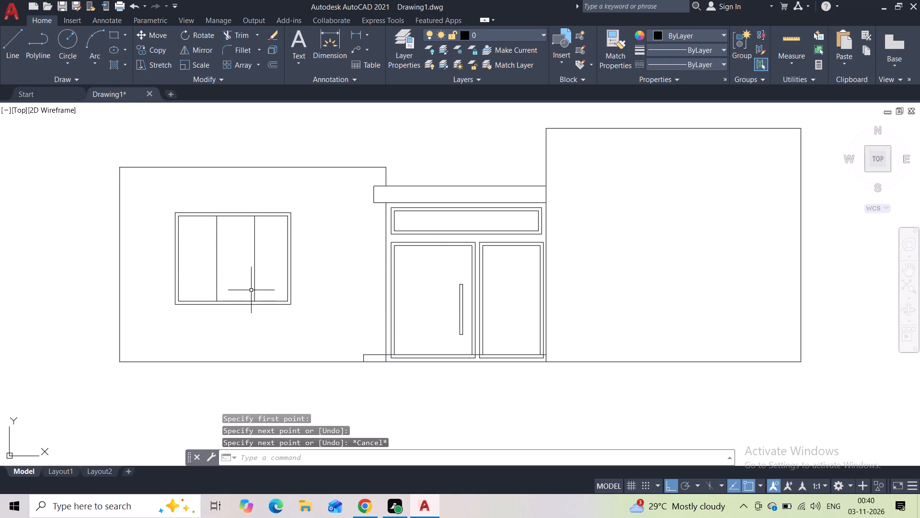
# Offset each of the window's two vertical divider lines 2" to the right to form mullions.
pyautogui.moveTo(260, 265); pyautogui.dragTo(255, 265)
pyautogui.click(230, 269)
pyautogui.click(230, 269)
pyautogui.click(197, 274)
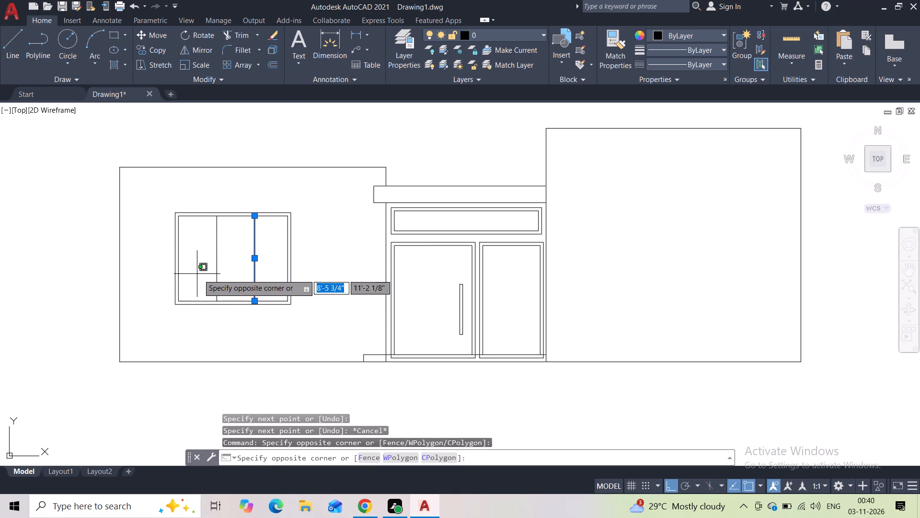
pyautogui.doubleClick(225, 270)
pyautogui.click(202, 278)
pyautogui.press('Escape')
pyautogui.click(235, 255)
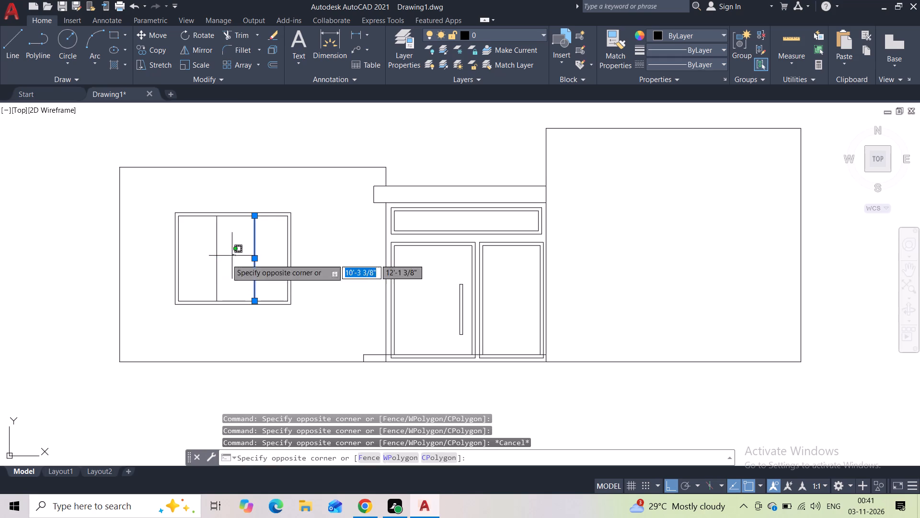
pyautogui.click(202, 273)
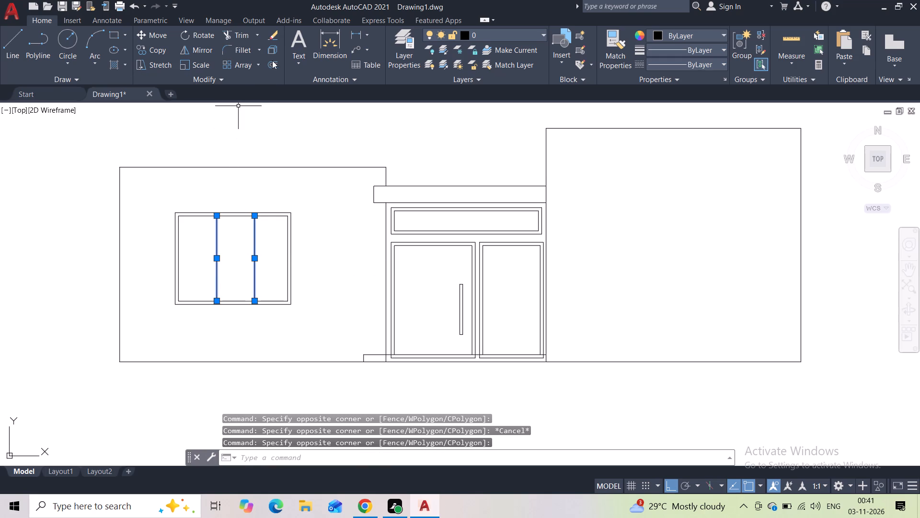
pyautogui.click(272, 60)
pyautogui.press('2')
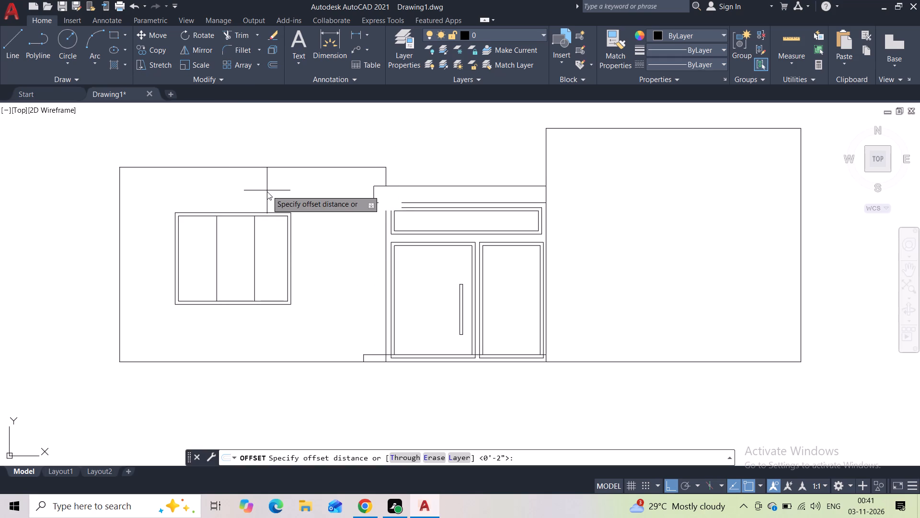
pyautogui.hotkey('shift', '"')
pyautogui.press('Return')
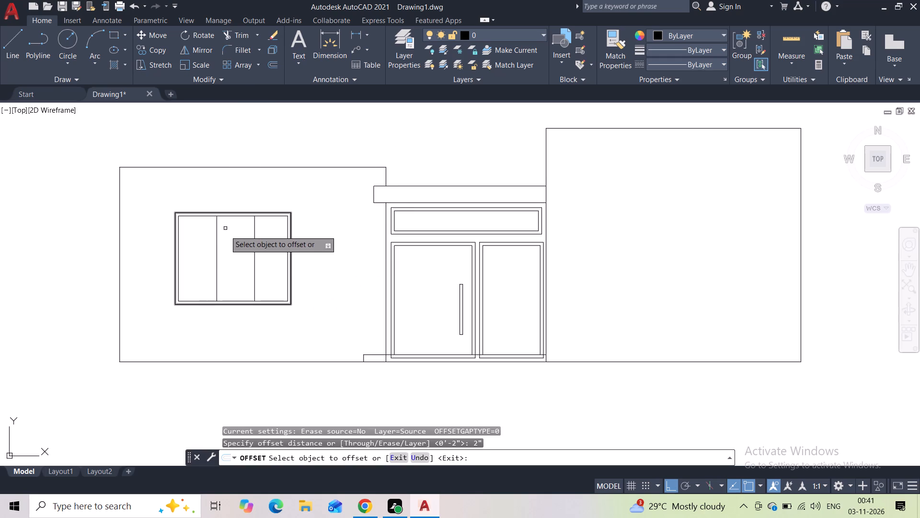
pyautogui.click(217, 251)
pyautogui.click(232, 262)
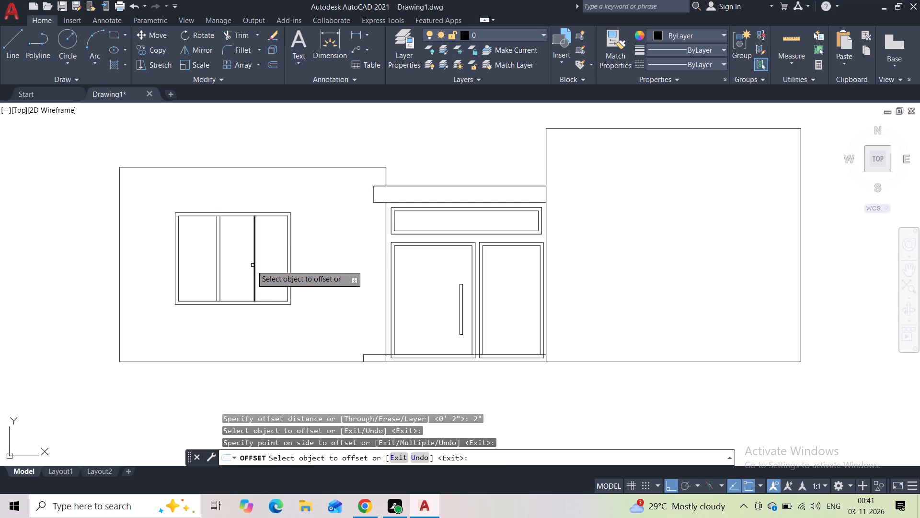
pyautogui.click(252, 265)
pyautogui.click(256, 267)
pyautogui.click(255, 269)
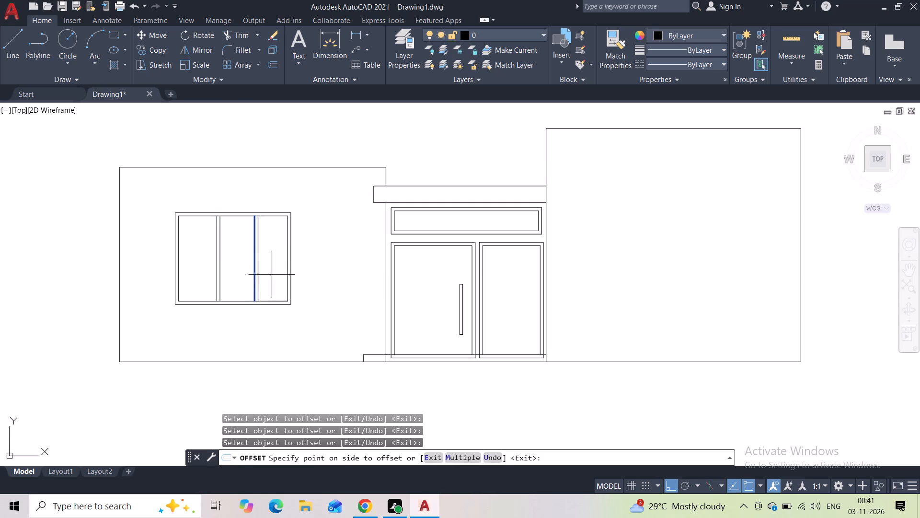
pyautogui.click(272, 275)
pyautogui.press('Escape')
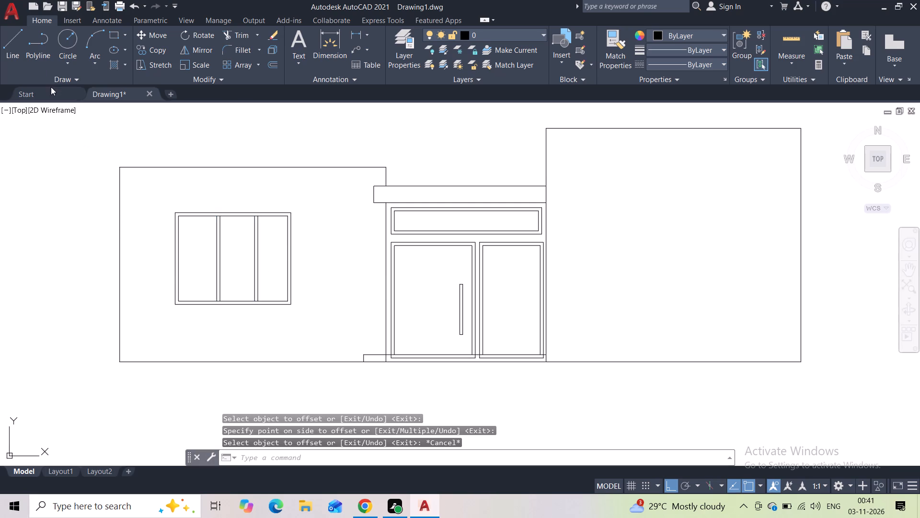
# Draw a horizontal line across each of the window's left and right panes, about one third of the way up.
pyautogui.click(10, 43)
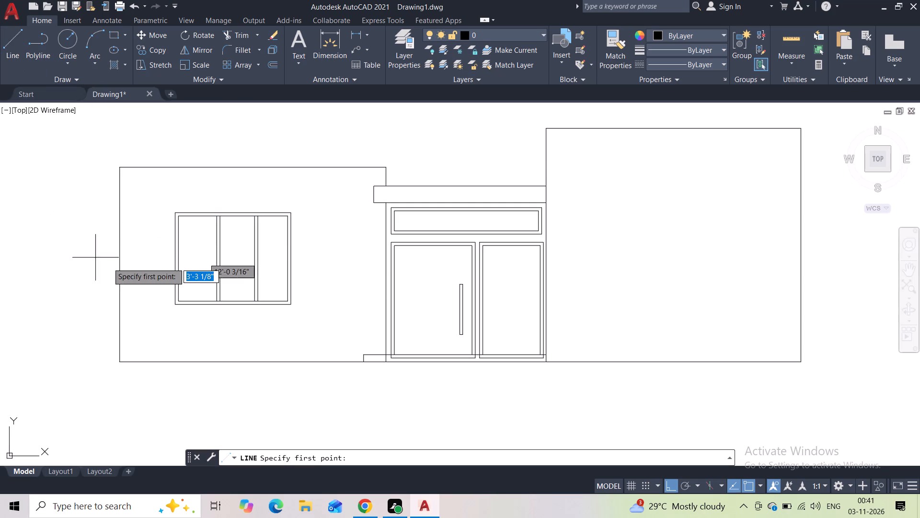
pyautogui.scroll(2, 182, 262)
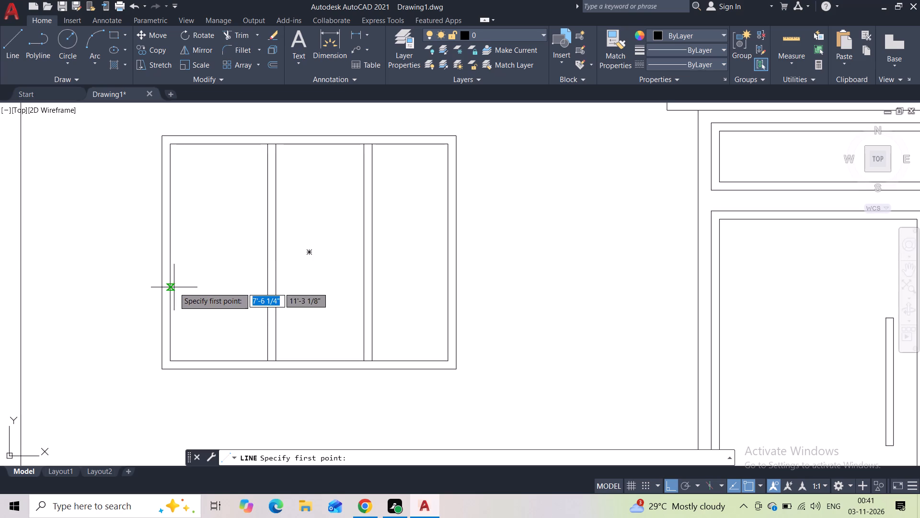
pyautogui.click(172, 287)
pyautogui.click(265, 287)
pyautogui.press('Escape')
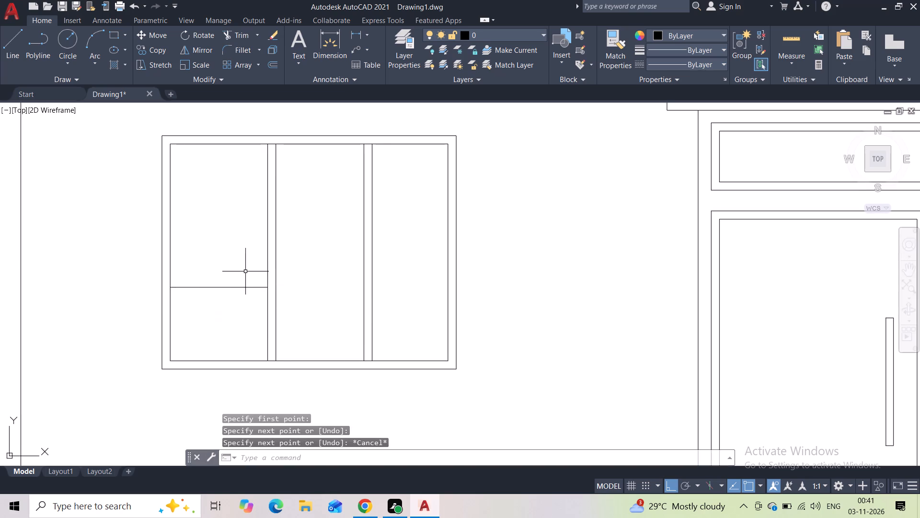
pyautogui.press('space')
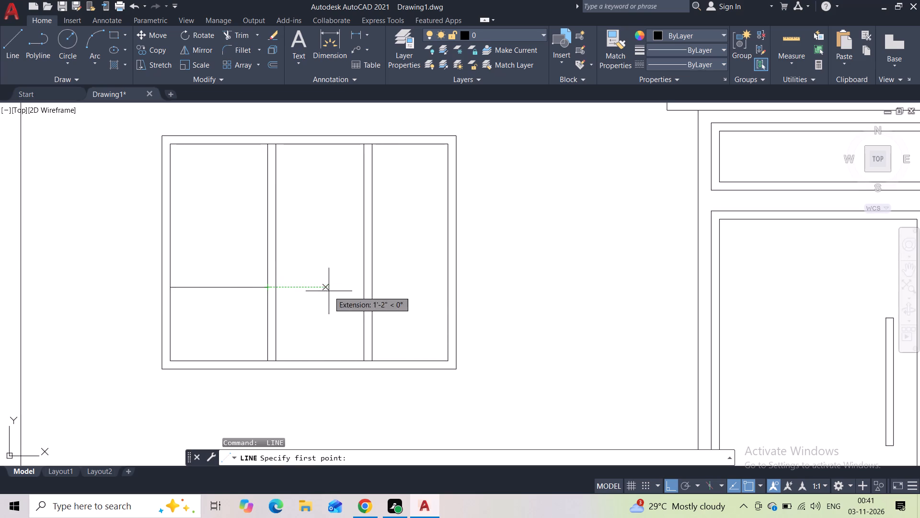
pyautogui.click(372, 289)
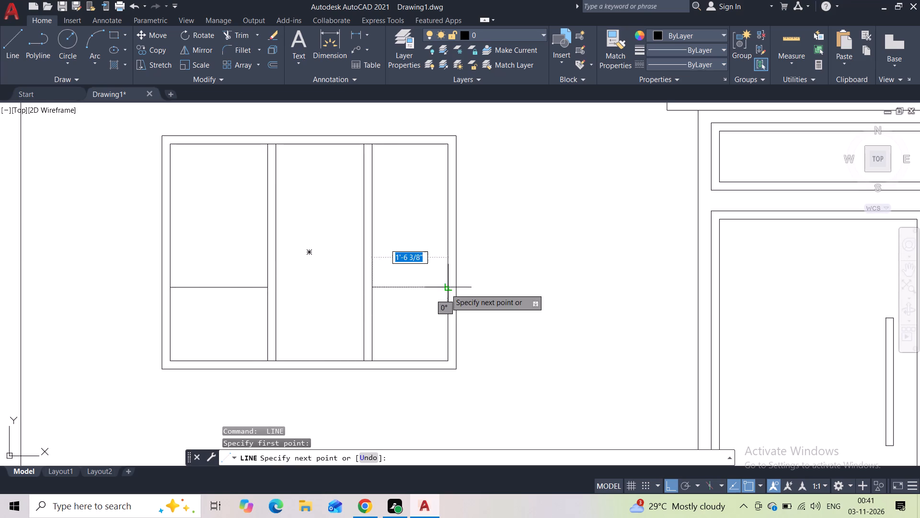
pyautogui.click(446, 289)
pyautogui.press('Escape')
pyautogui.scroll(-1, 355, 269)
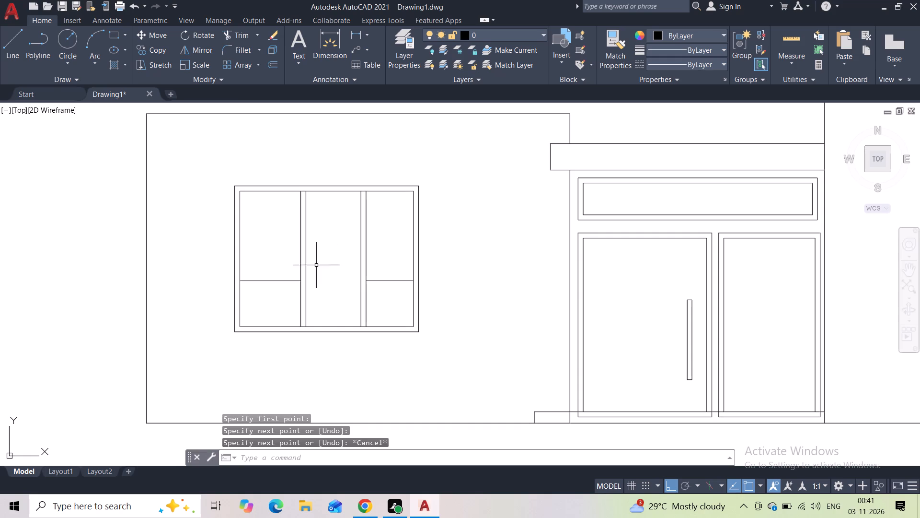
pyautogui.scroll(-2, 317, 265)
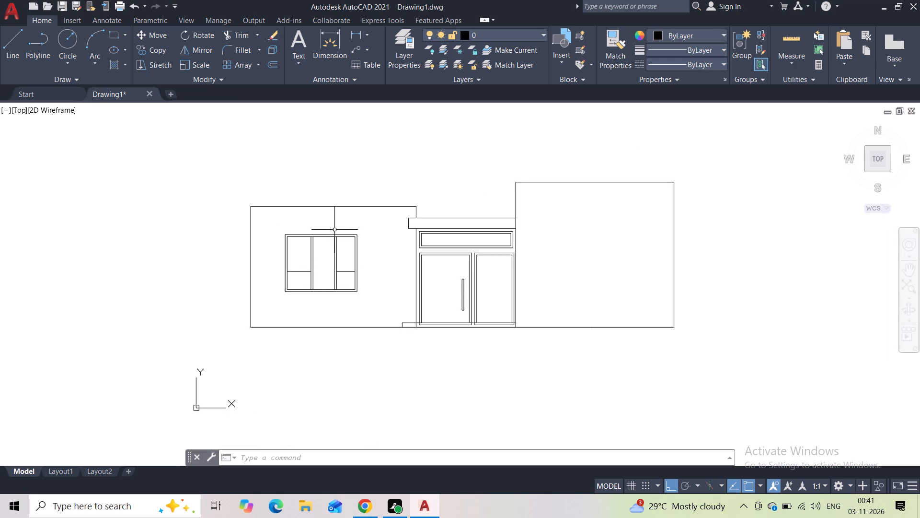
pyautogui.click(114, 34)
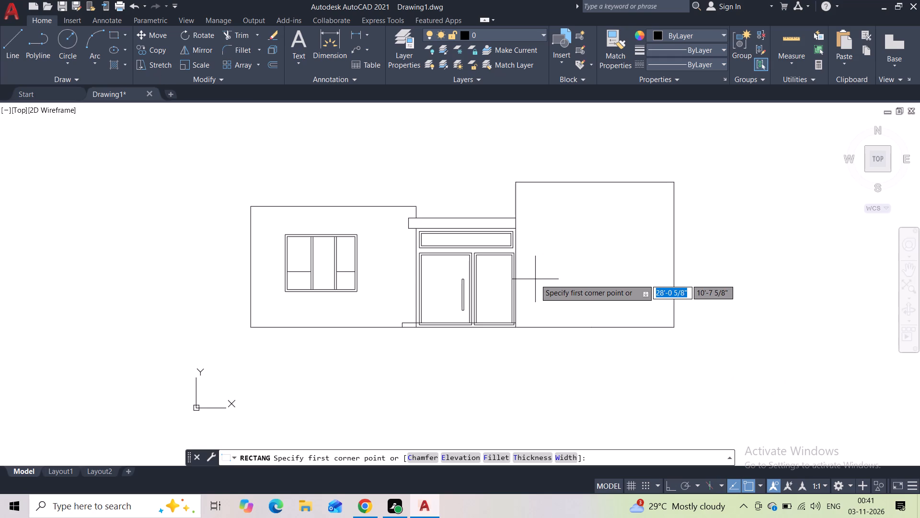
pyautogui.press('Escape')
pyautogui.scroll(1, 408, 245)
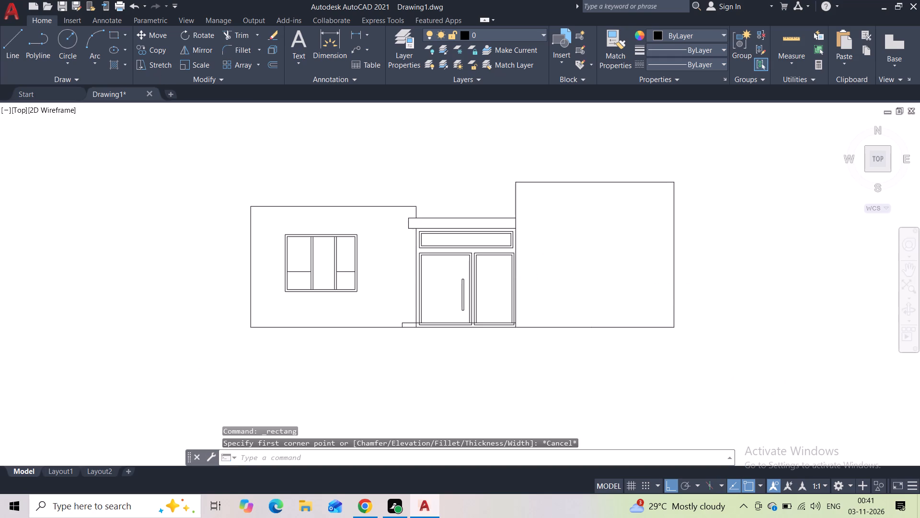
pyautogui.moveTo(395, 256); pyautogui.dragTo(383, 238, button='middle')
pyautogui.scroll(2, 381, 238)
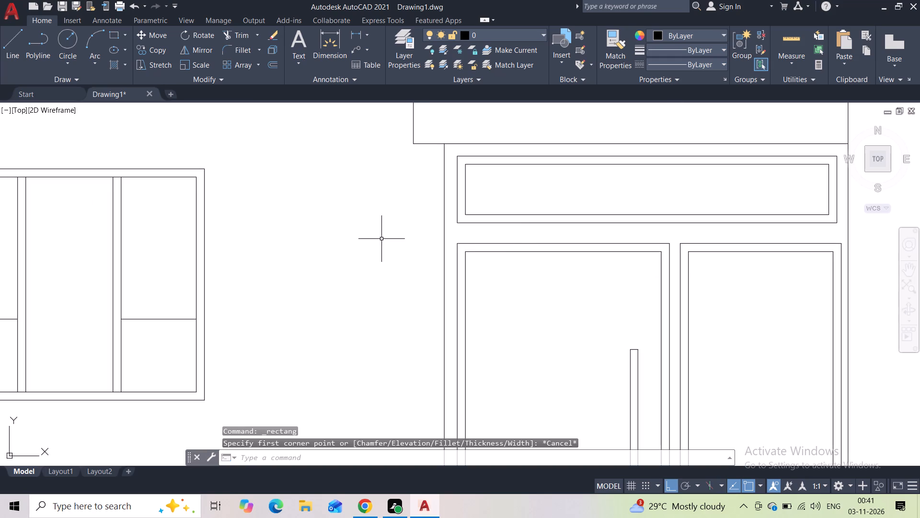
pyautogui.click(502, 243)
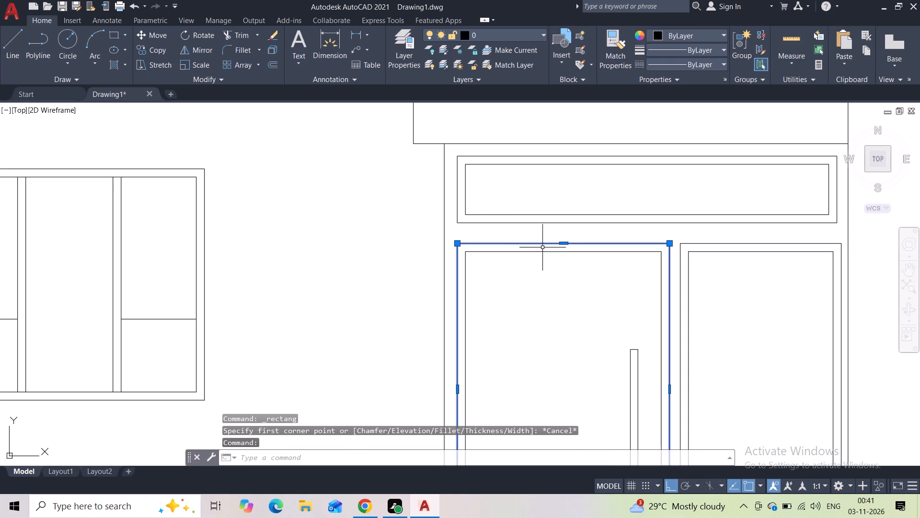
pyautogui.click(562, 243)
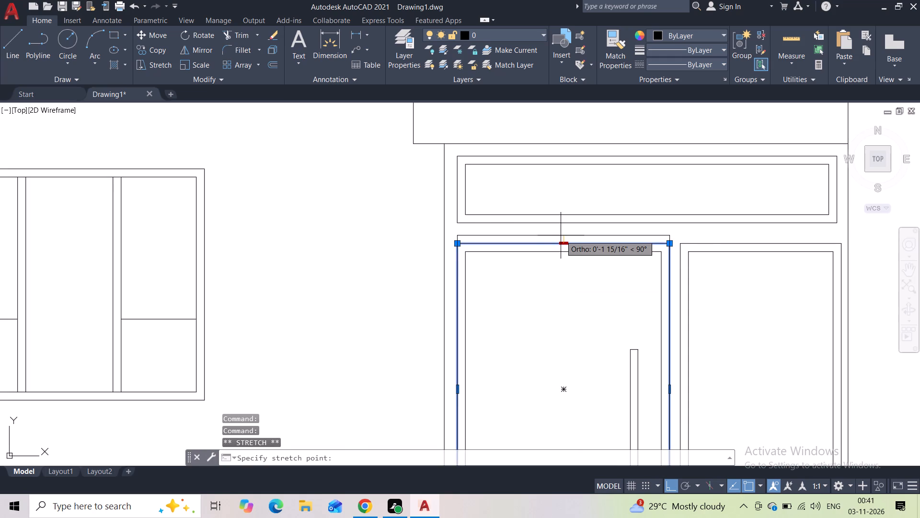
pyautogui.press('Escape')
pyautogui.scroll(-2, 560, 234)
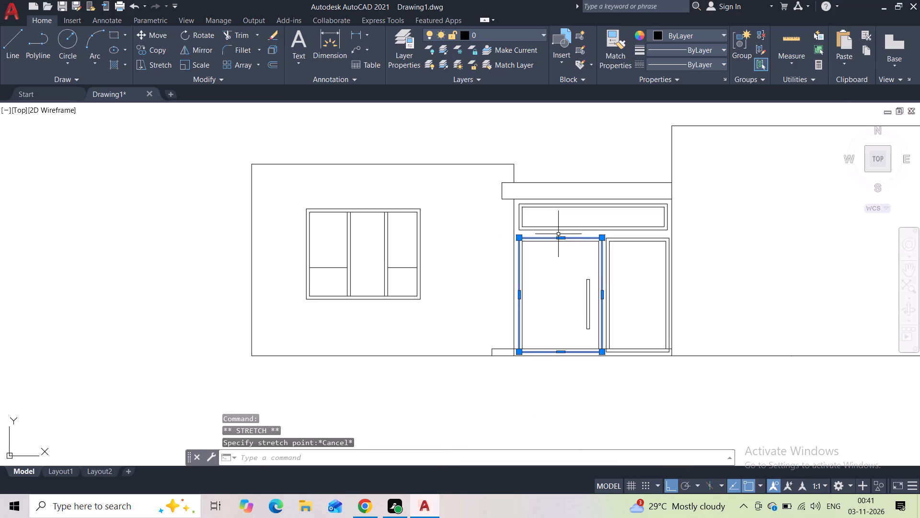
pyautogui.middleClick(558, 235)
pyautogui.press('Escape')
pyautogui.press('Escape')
# Move both entrance door frames and the door handle straight up toward the transom panel so they clear the step.
pyautogui.moveTo(556, 235); pyautogui.dragTo(518, 226, button='middle')
pyautogui.scroll(1, 518, 226)
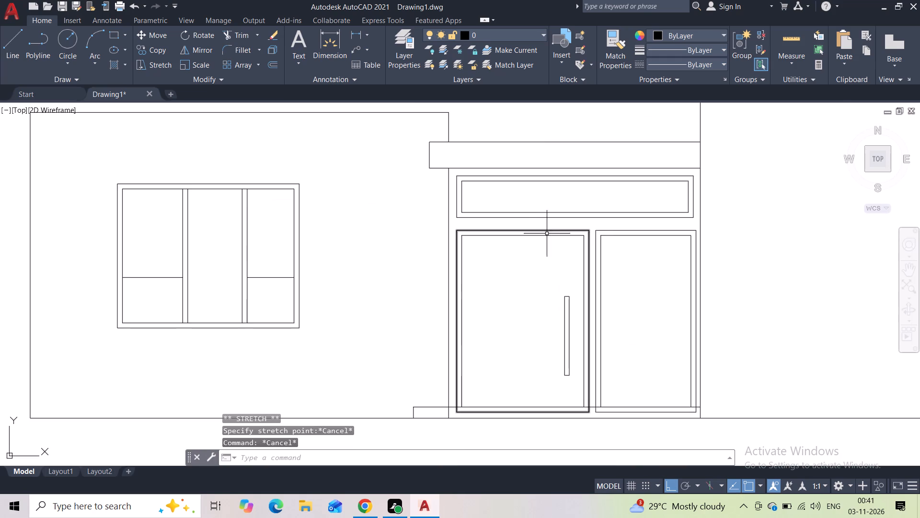
pyautogui.click(609, 225)
pyautogui.click(547, 298)
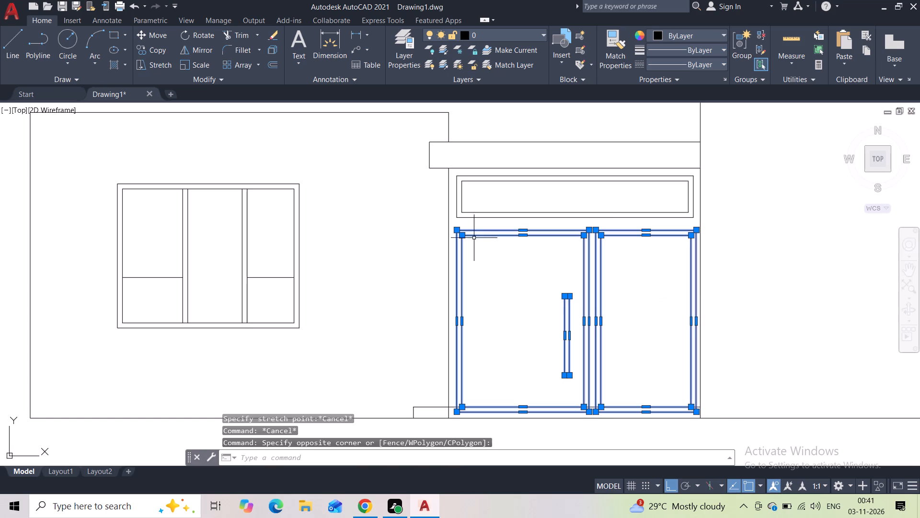
pyautogui.click(154, 36)
pyautogui.scroll(2, 605, 234)
pyautogui.click(576, 223)
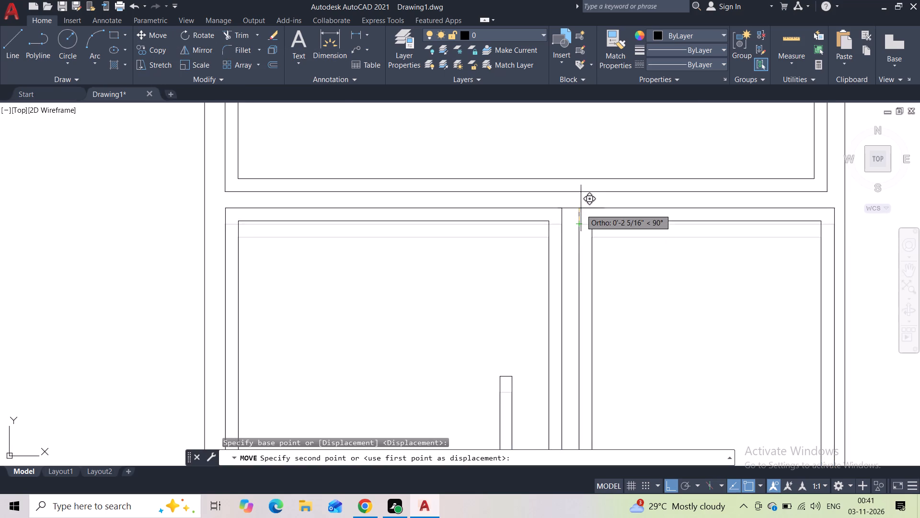
pyautogui.click(581, 205)
pyautogui.scroll(-2, 587, 249)
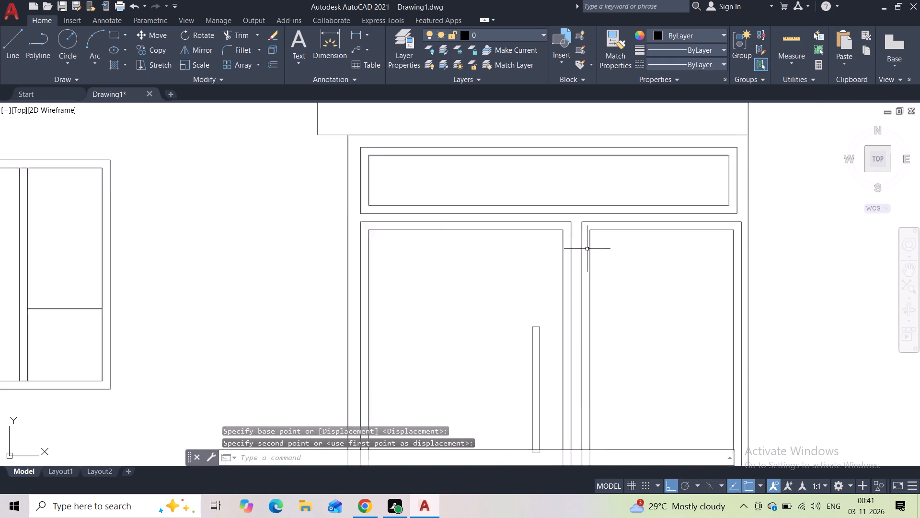
pyautogui.moveTo(587, 249); pyautogui.dragTo(539, 186, button='middle')
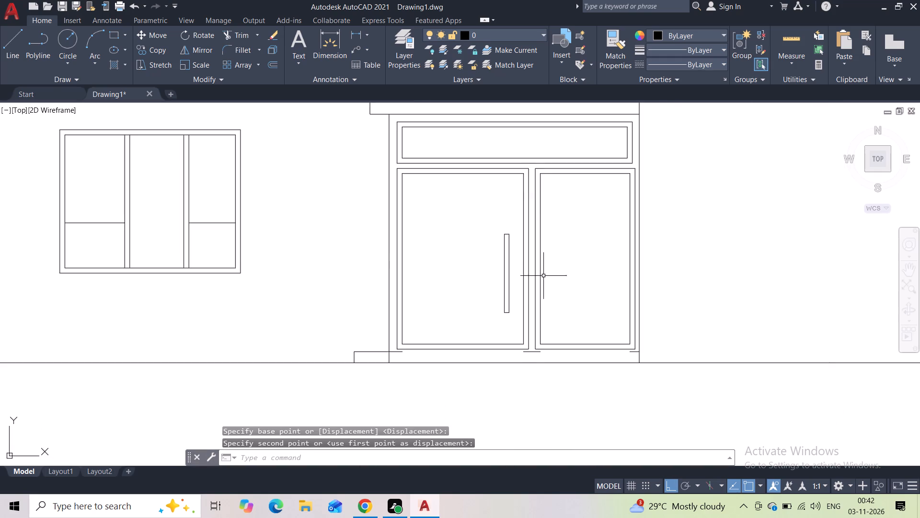
# Draw two horizontal lines bridging the gaps in the step's top edge below the two doors.
pyautogui.moveTo(524, 353); pyautogui.dragTo(516, 308, button='middle')
pyautogui.scroll(3, 457, 315)
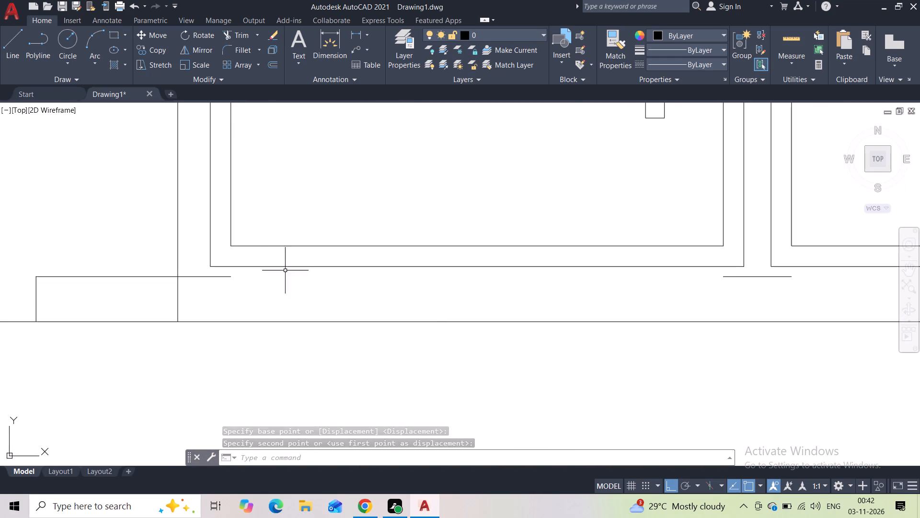
pyautogui.click(16, 61)
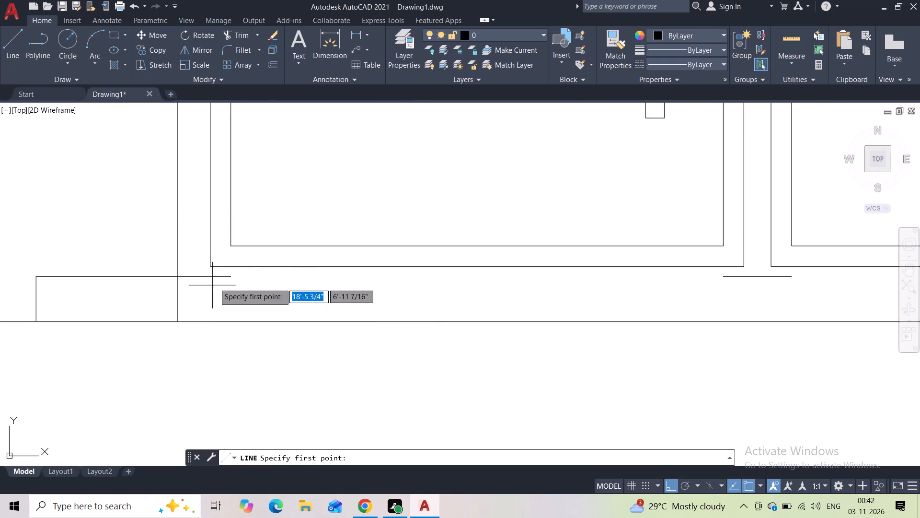
pyautogui.click(230, 277)
pyautogui.moveTo(438, 295); pyautogui.dragTo(240, 301, button='middle')
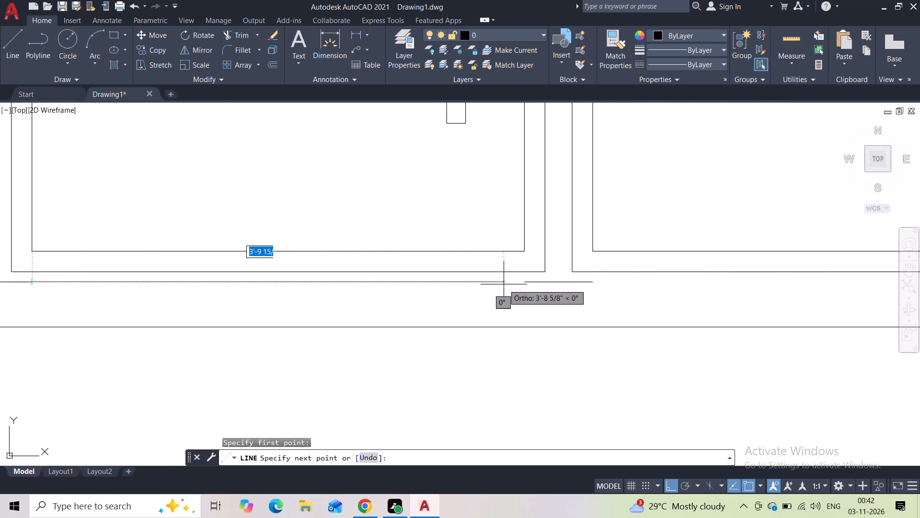
pyautogui.click(523, 284)
pyautogui.press('space')
pyautogui.moveTo(585, 292); pyautogui.dragTo(373, 292, button='middle')
pyautogui.press('space')
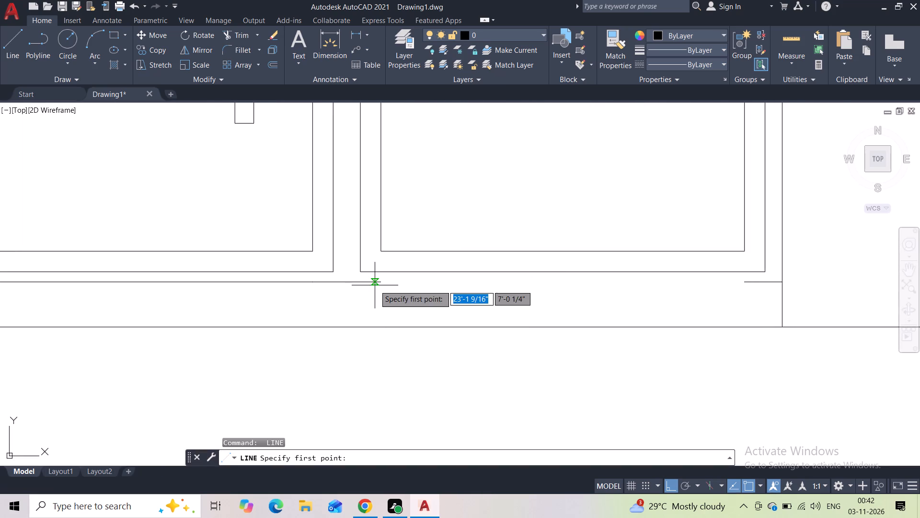
pyautogui.click(379, 285)
pyautogui.click(740, 283)
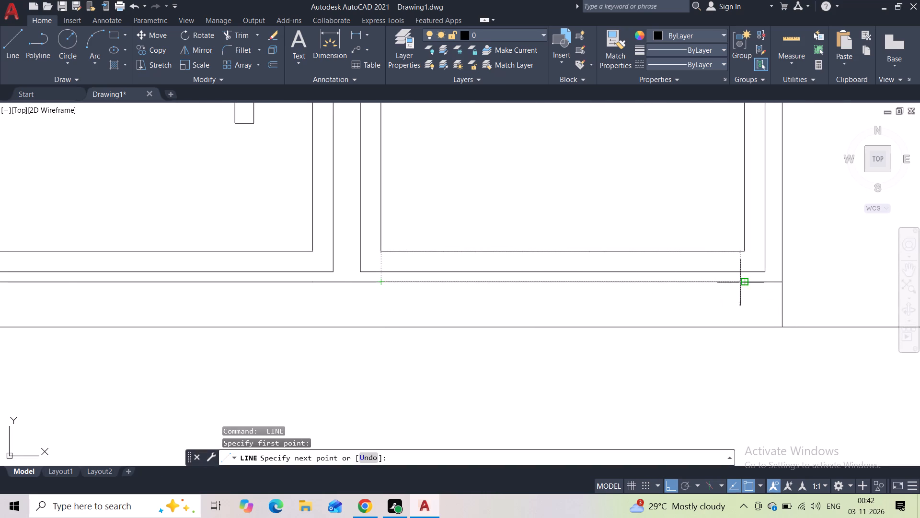
pyautogui.press('Escape')
# Draw a rectangle about 7'-4" wide and 2'-2" high in the upper part of the right block's face.
pyautogui.scroll(-2, 571, 277)
pyautogui.scroll(-1, 516, 258)
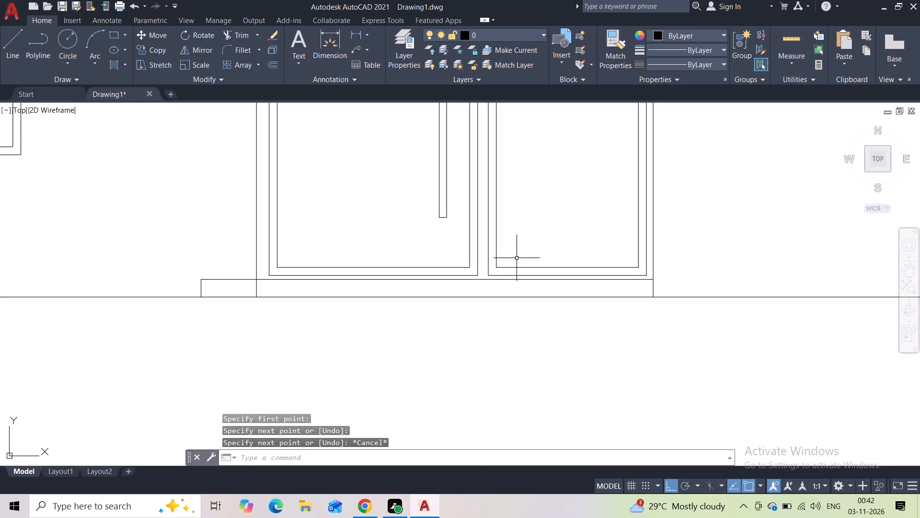
pyautogui.scroll(-1, 488, 208)
pyautogui.moveTo(552, 177); pyautogui.dragTo(552, 178, button='middle')
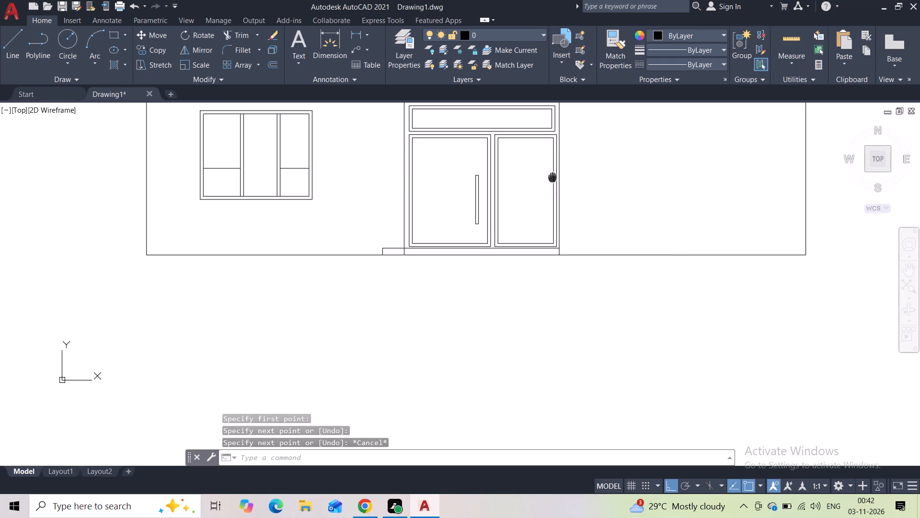
pyautogui.moveTo(552, 178); pyautogui.dragTo(517, 279, button='middle')
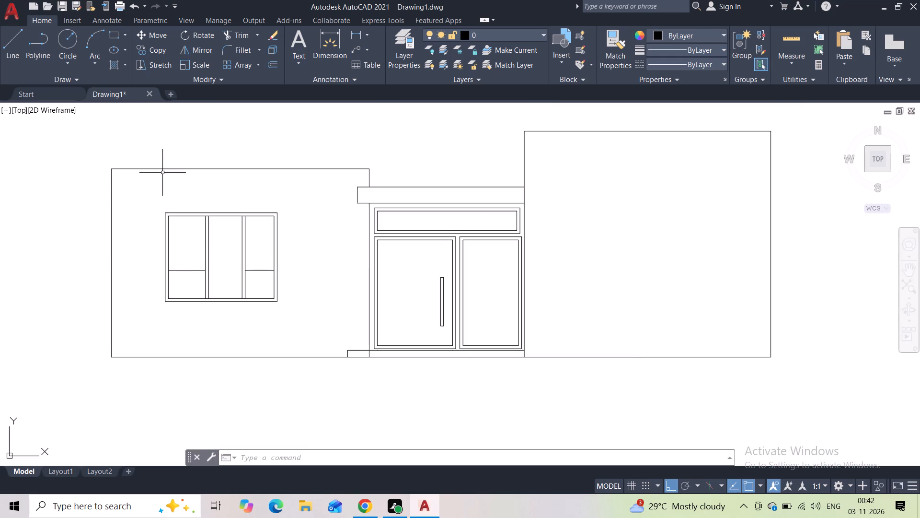
pyautogui.click(112, 35)
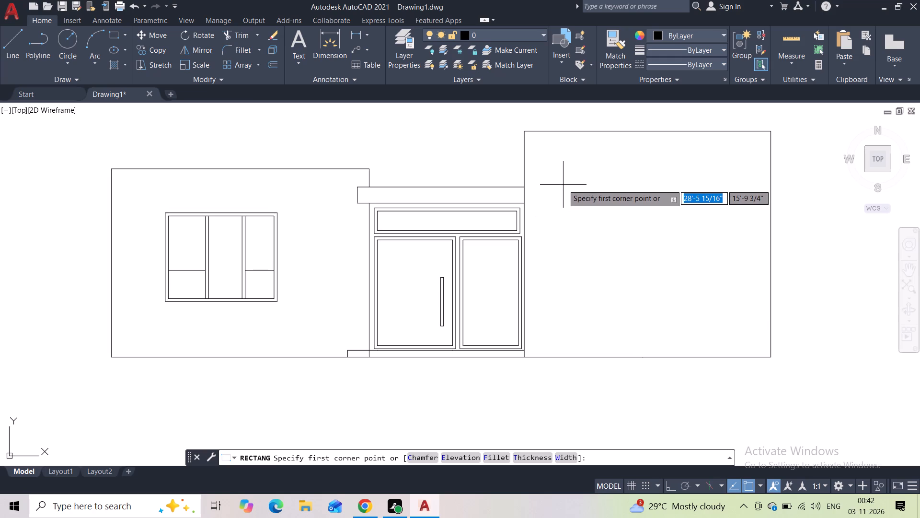
pyautogui.click(581, 172)
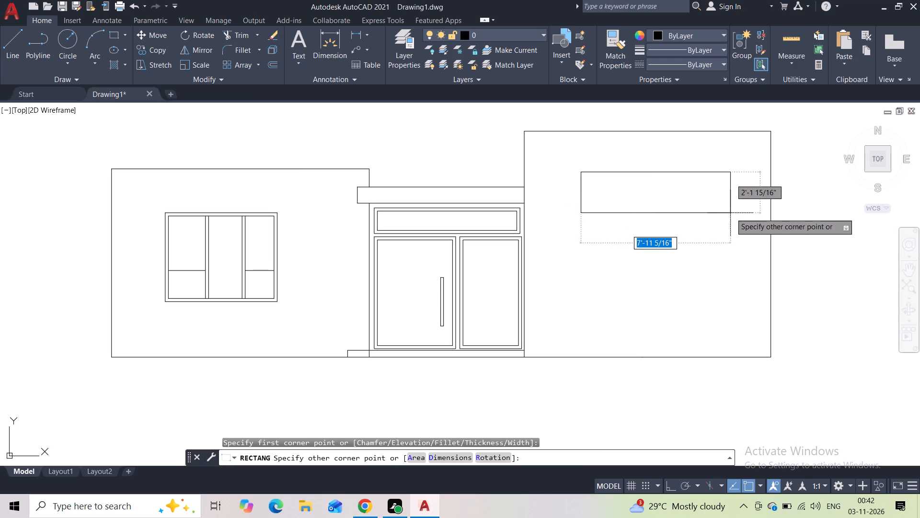
pyautogui.click(718, 214)
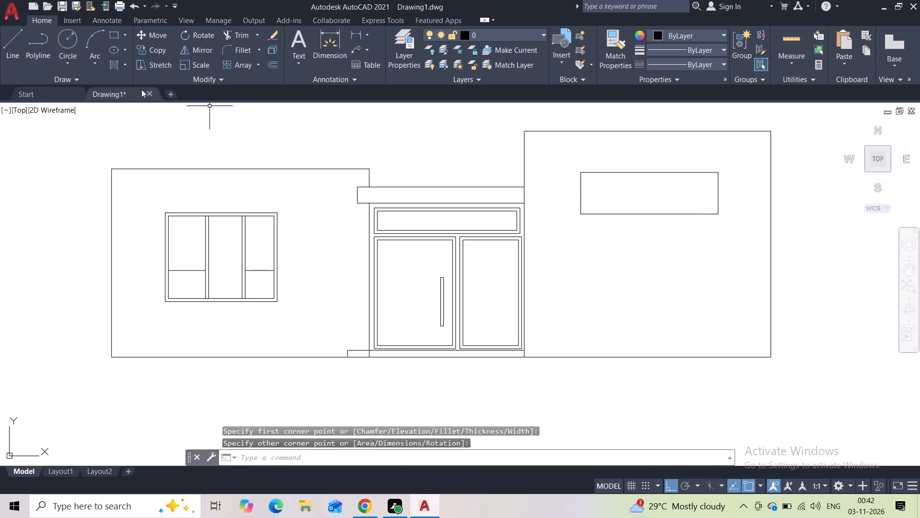
# Draw a second rectangle about 7'-4" wide and 3'-5" high below the first, aligned with its sides.
pyautogui.press('space')
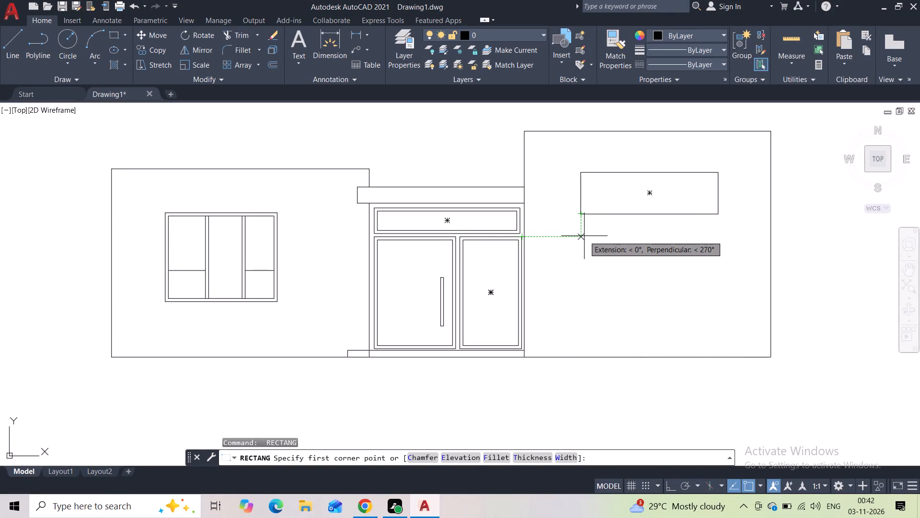
pyautogui.click(582, 236)
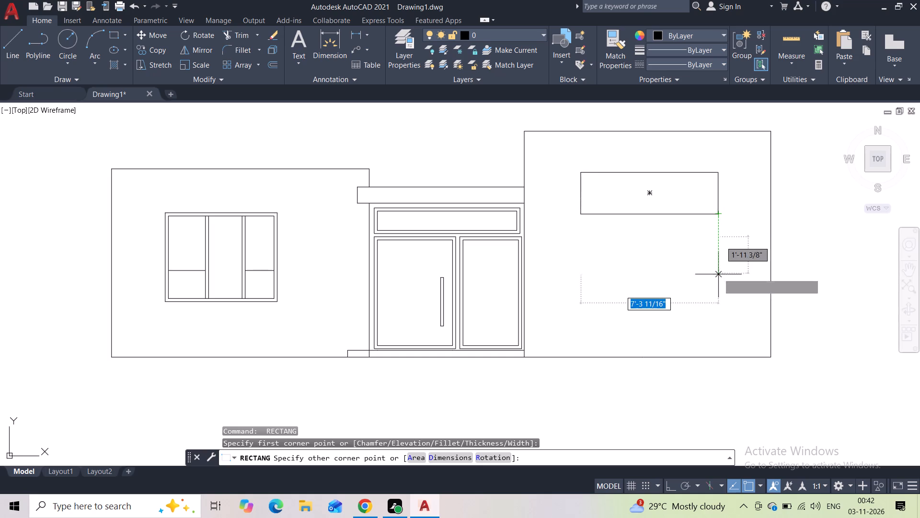
pyautogui.click(721, 302)
pyautogui.press('space')
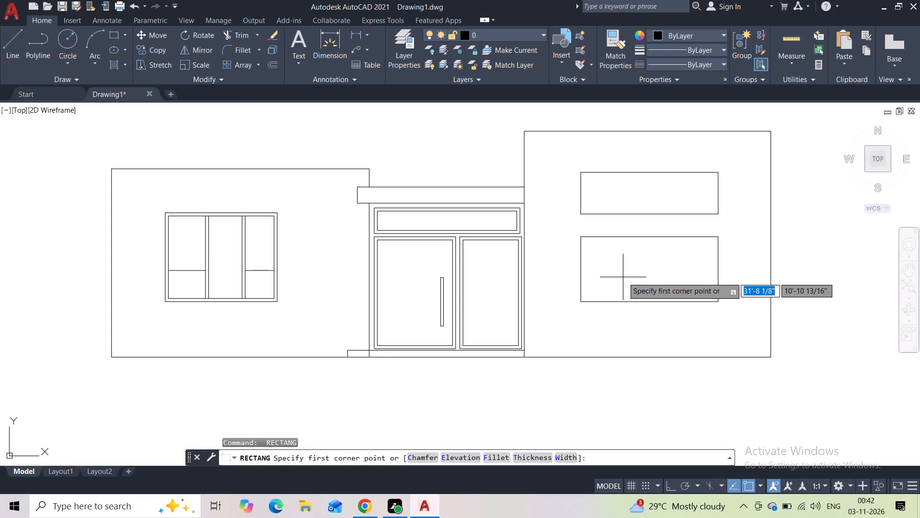
pyautogui.press('Escape')
# Offset the right block's upper window rectangle 2" outward and its lower window rectangle 2" inward to form frames.
pyautogui.click(636, 231)
pyautogui.click(619, 282)
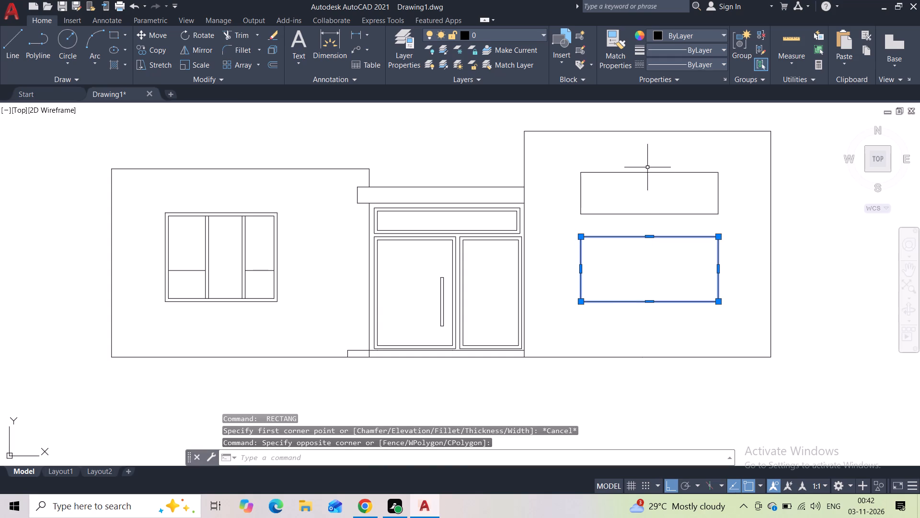
pyautogui.moveTo(646, 163); pyautogui.dragTo(638, 176)
pyautogui.click(631, 213)
pyautogui.click(277, 67)
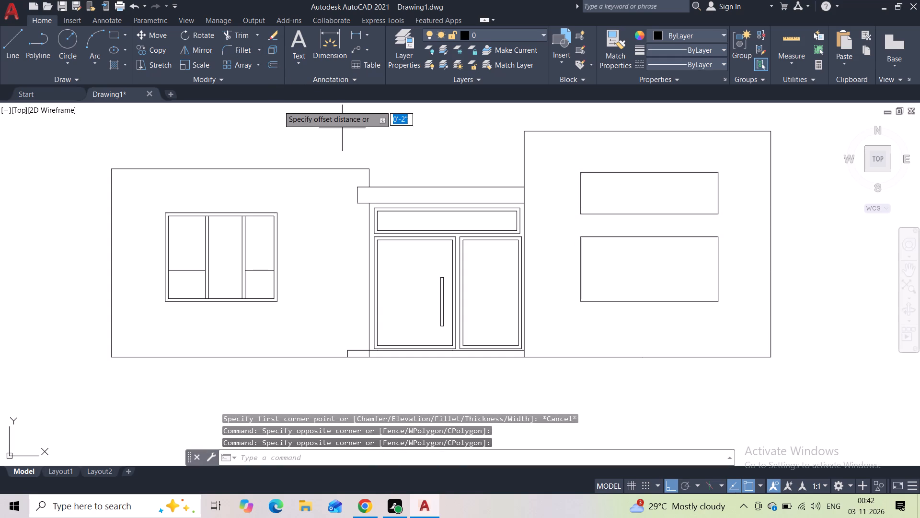
pyautogui.press('2')
pyautogui.hotkey('shift', '"')
pyautogui.press('Return')
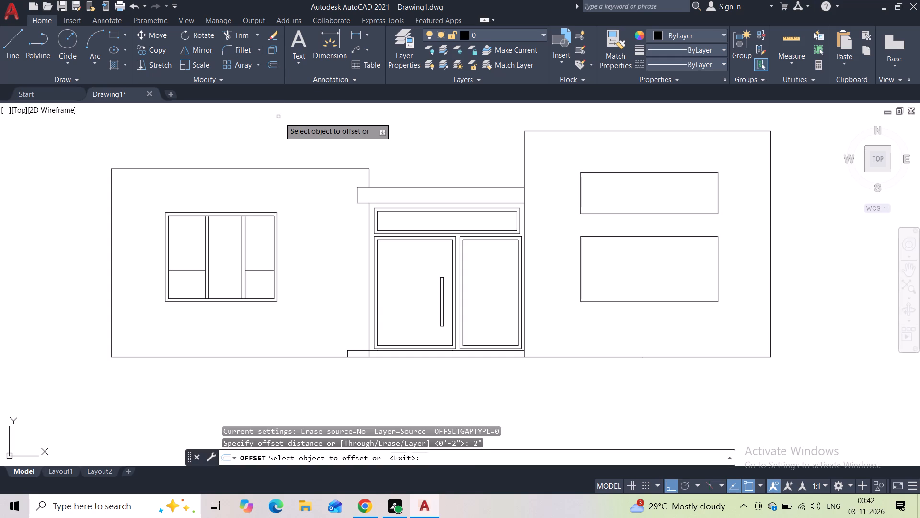
pyautogui.click(590, 171)
pyautogui.click(594, 159)
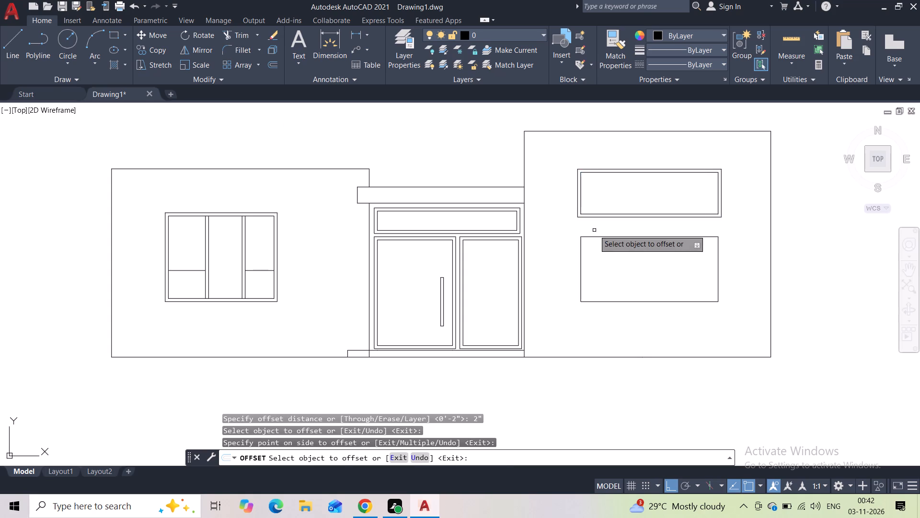
pyautogui.click(594, 235)
pyautogui.click(595, 253)
pyautogui.press('Escape')
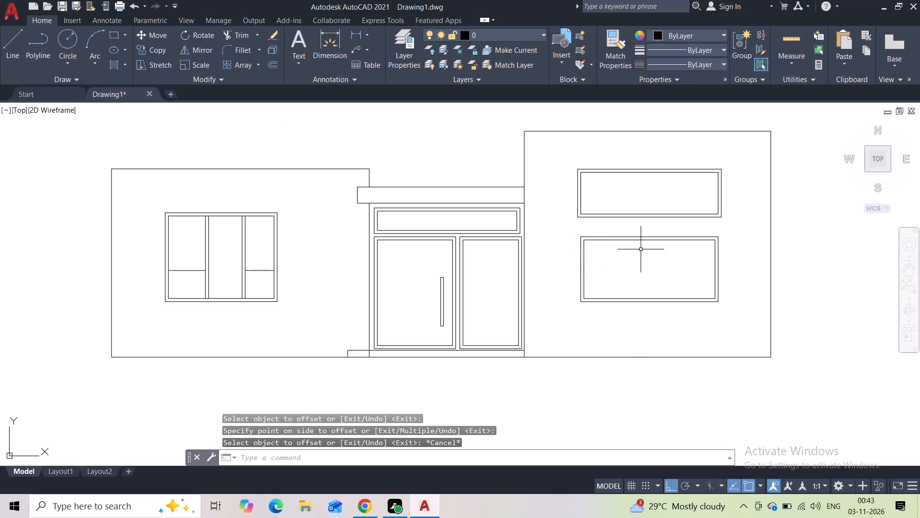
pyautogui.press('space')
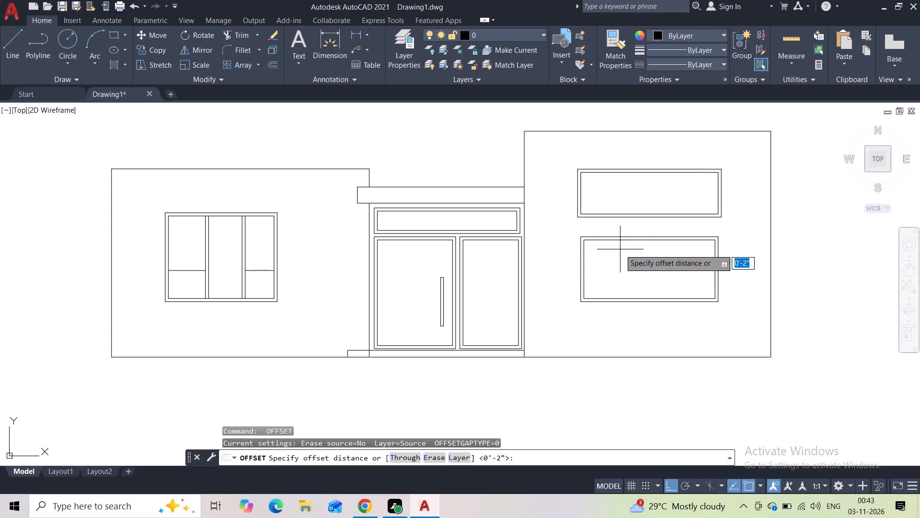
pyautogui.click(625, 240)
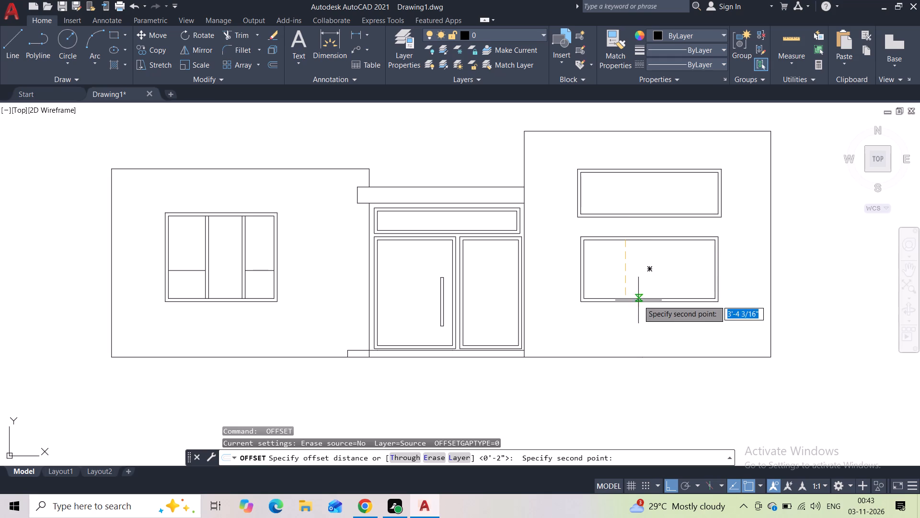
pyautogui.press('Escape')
# Draw a vertical line across the lower right window's inner frame, about a quarter of its width from the left side.
pyautogui.click(19, 47)
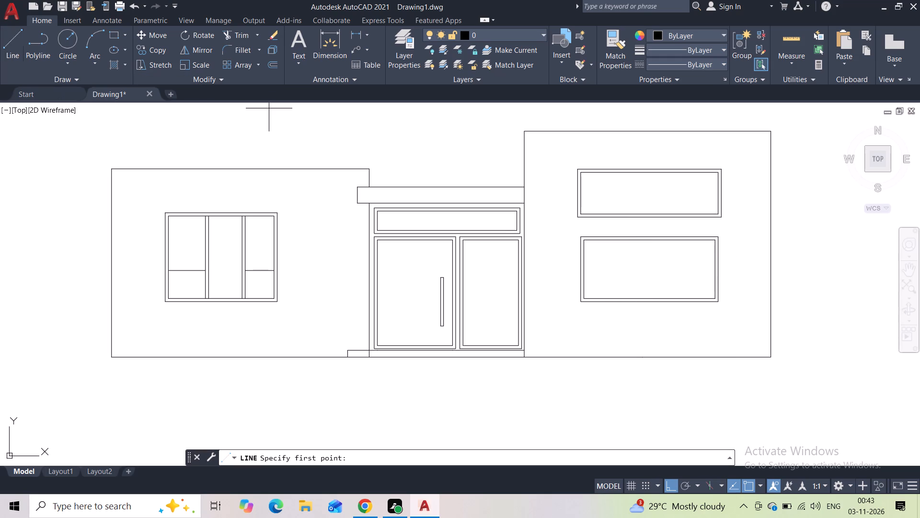
pyautogui.click(619, 243)
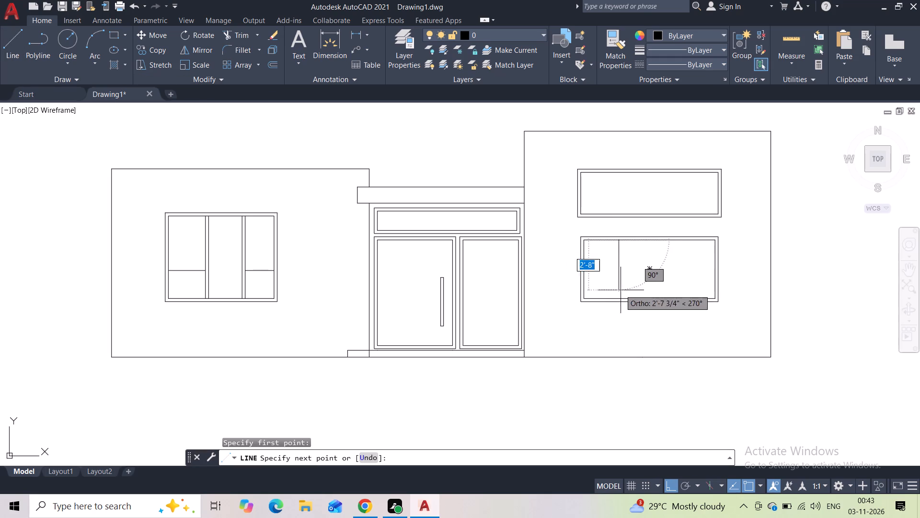
pyautogui.click(621, 296)
pyautogui.press('Escape')
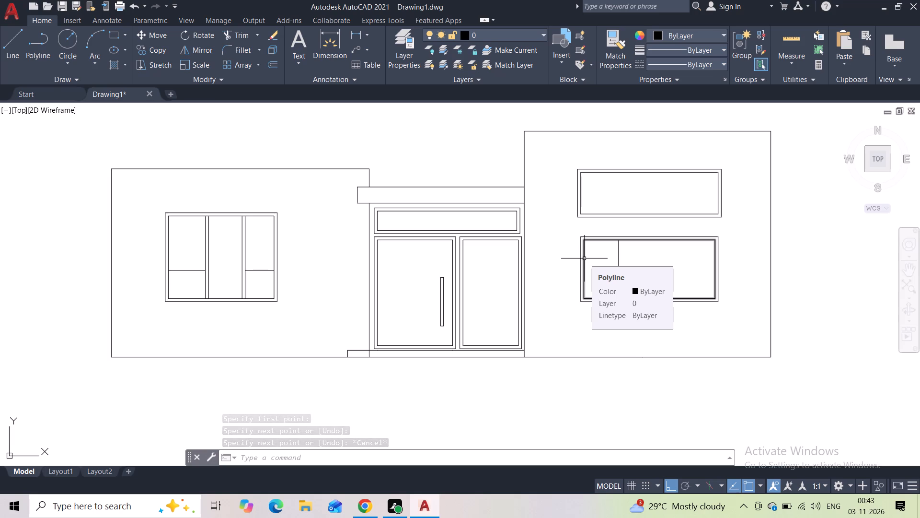
# Offset the vertical line in the lower right window 2" to the right to form a mullion.
pyautogui.moveTo(627, 270); pyautogui.dragTo(625, 274)
pyautogui.click(609, 284)
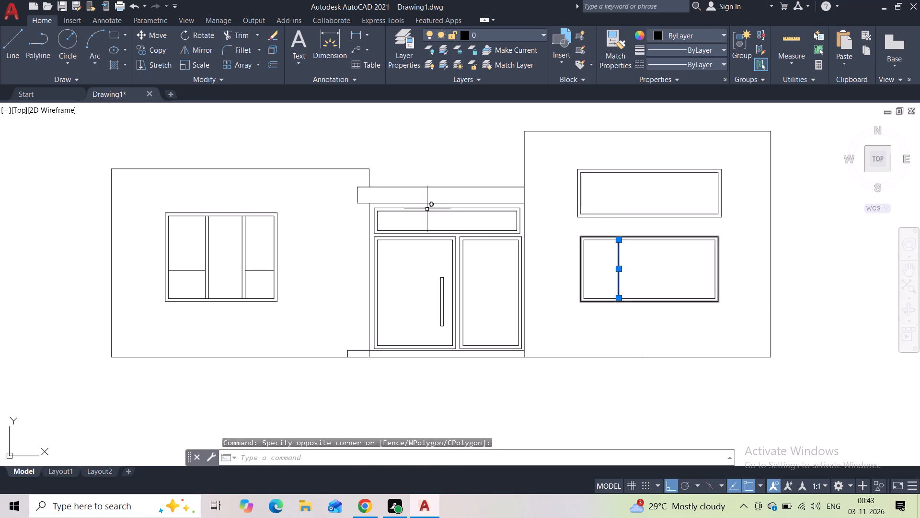
pyautogui.click(276, 67)
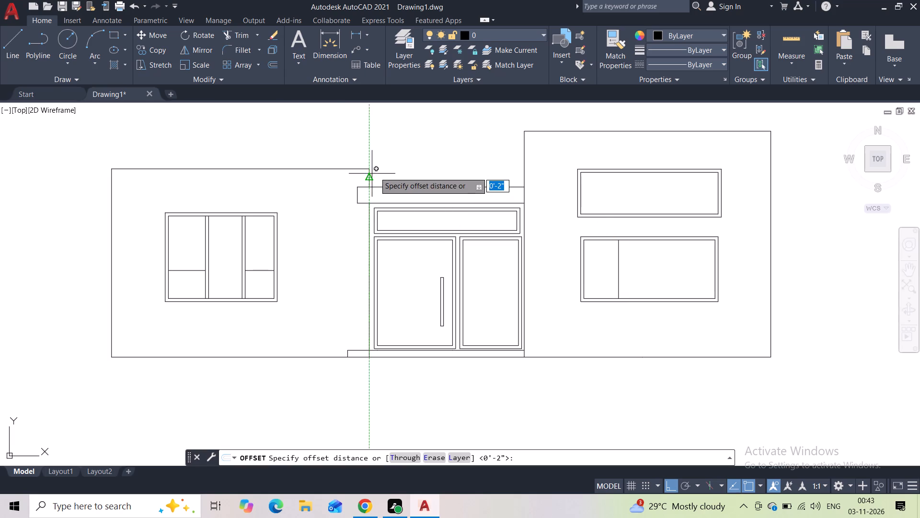
pyautogui.press('2')
pyautogui.hotkey('shift', '"')
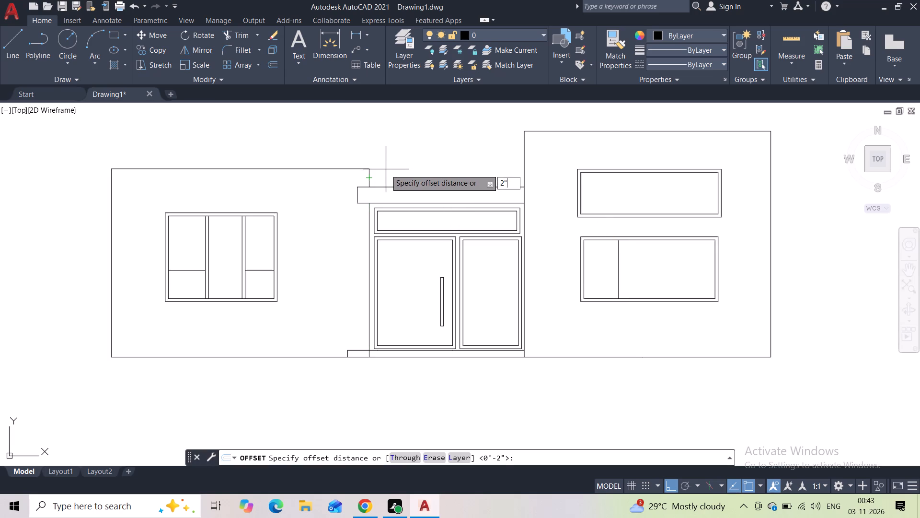
pyautogui.press('Return')
pyautogui.click(658, 261)
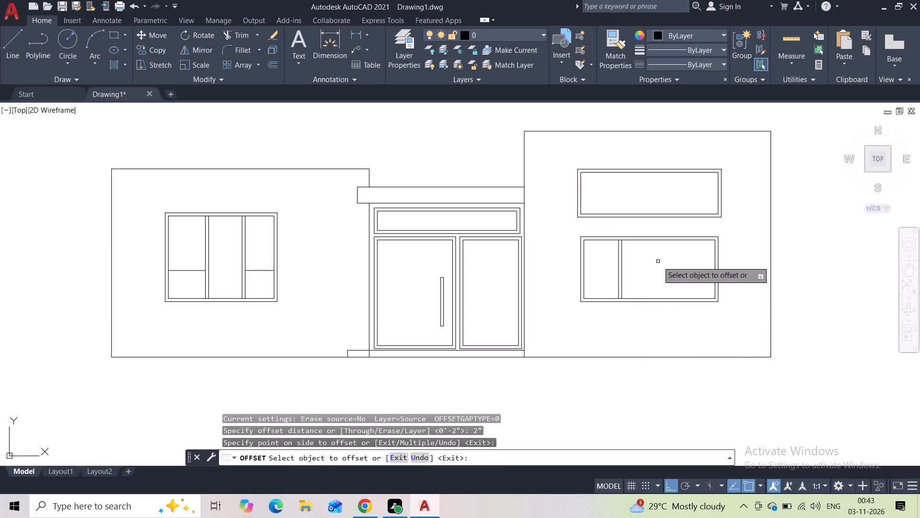
pyautogui.press('Escape')
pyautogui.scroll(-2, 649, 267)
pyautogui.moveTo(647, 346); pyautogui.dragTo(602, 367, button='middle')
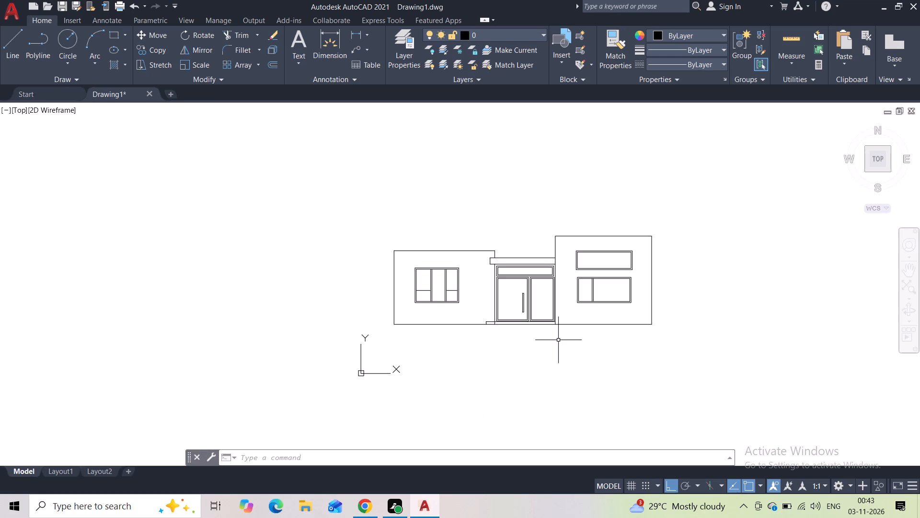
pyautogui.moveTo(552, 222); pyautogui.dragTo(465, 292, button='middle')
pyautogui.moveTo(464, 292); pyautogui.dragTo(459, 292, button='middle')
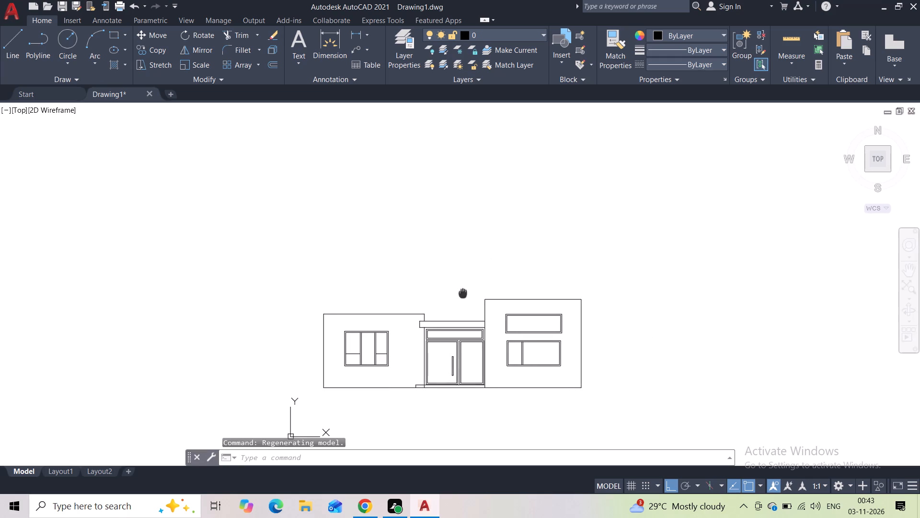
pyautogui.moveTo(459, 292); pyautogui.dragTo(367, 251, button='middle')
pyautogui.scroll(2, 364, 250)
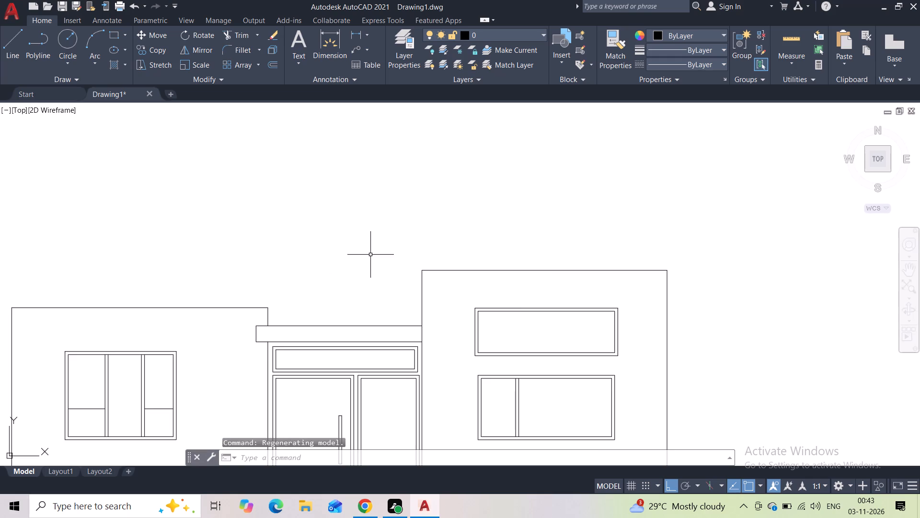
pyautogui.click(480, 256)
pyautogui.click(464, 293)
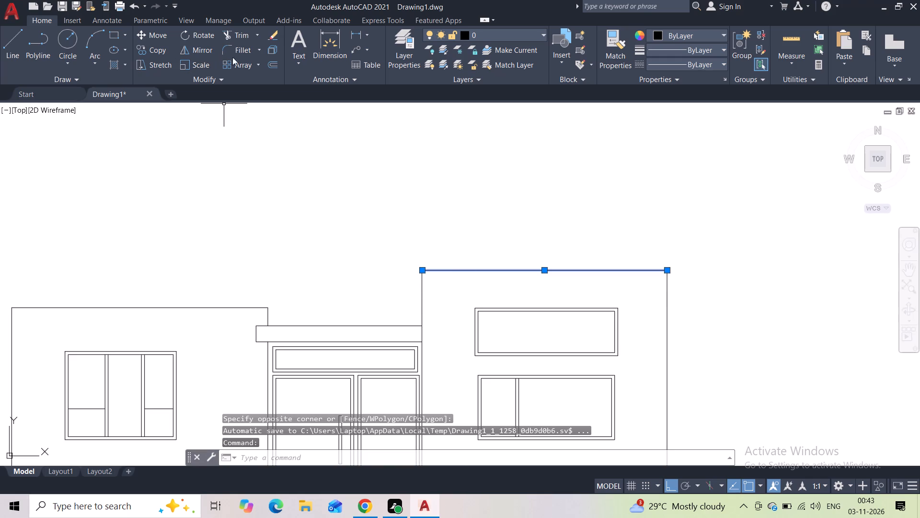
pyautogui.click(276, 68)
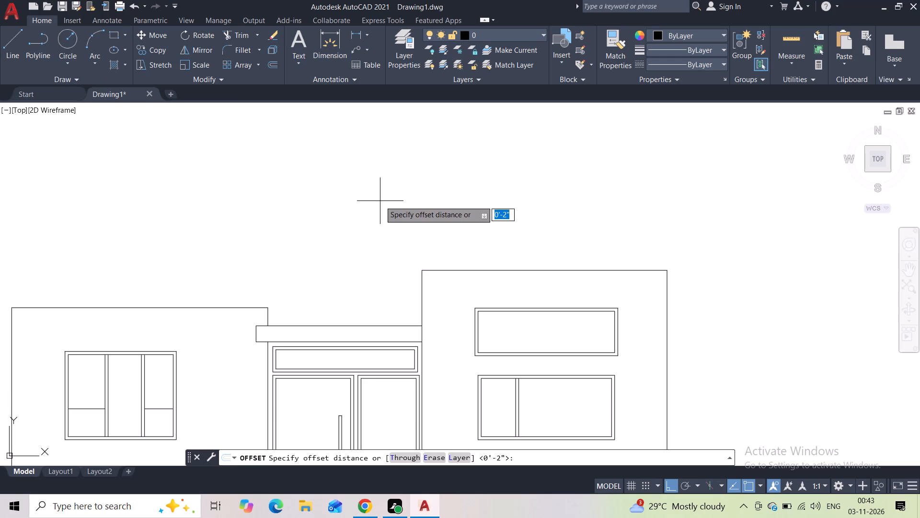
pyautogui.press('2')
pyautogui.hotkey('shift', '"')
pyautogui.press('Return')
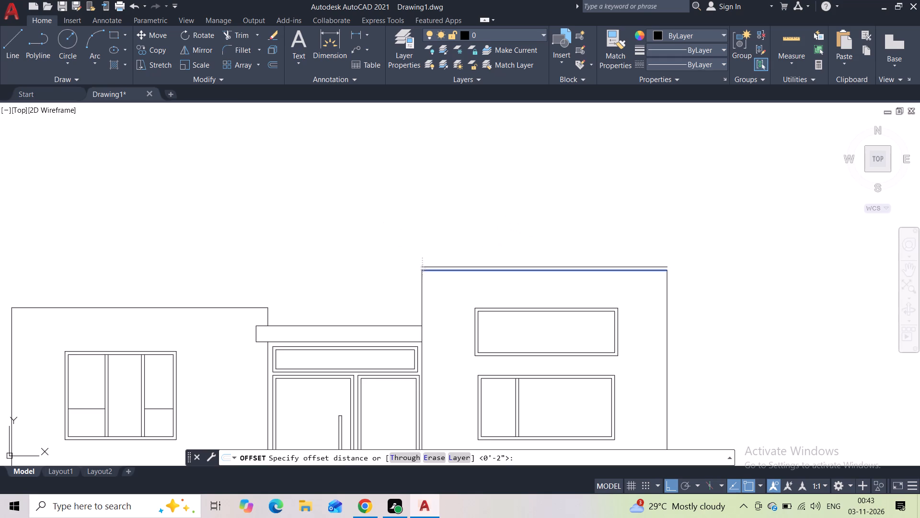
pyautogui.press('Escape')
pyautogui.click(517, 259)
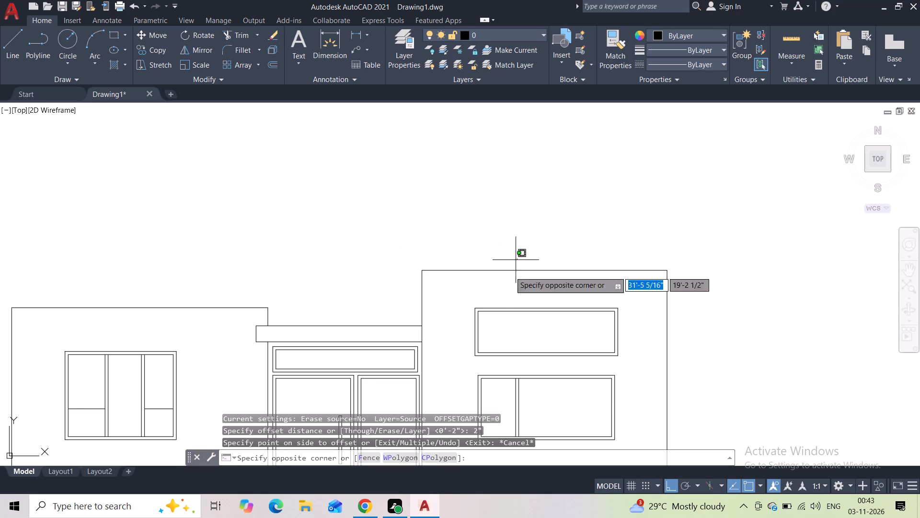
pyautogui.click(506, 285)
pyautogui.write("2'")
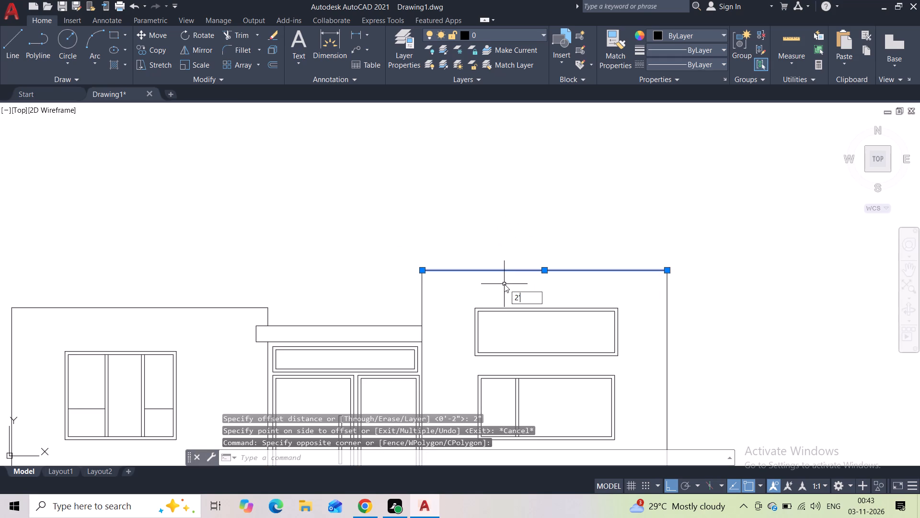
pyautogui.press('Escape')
# Offset the right block's top edge 2' upward.
pyautogui.click(510, 266)
pyautogui.click(503, 292)
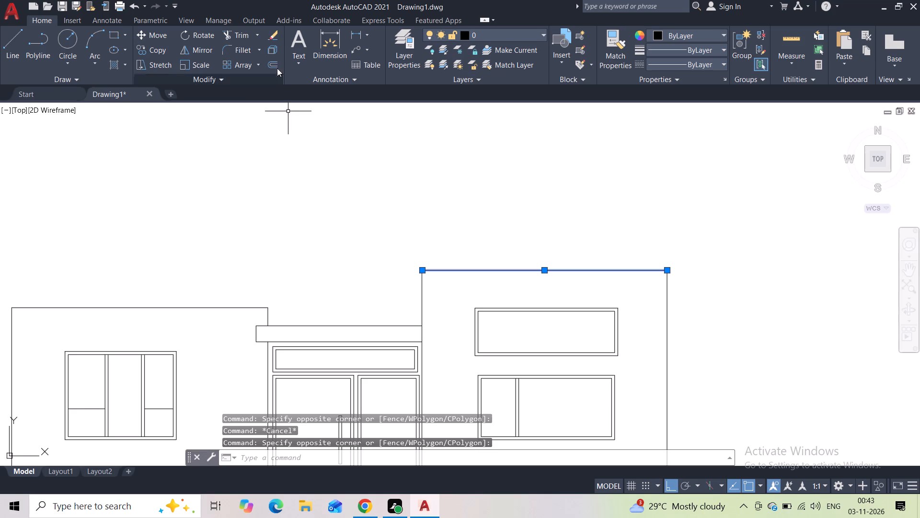
pyautogui.click(275, 65)
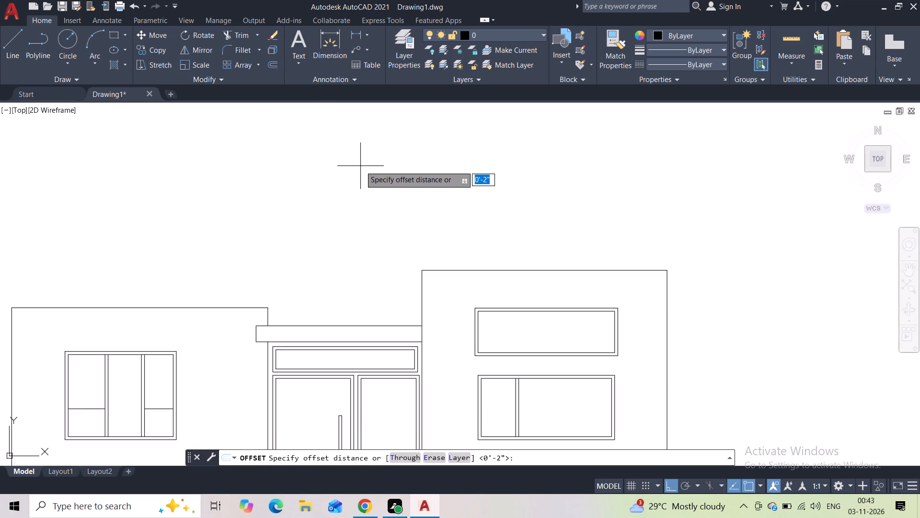
pyautogui.write("2'")
pyautogui.press('Return')
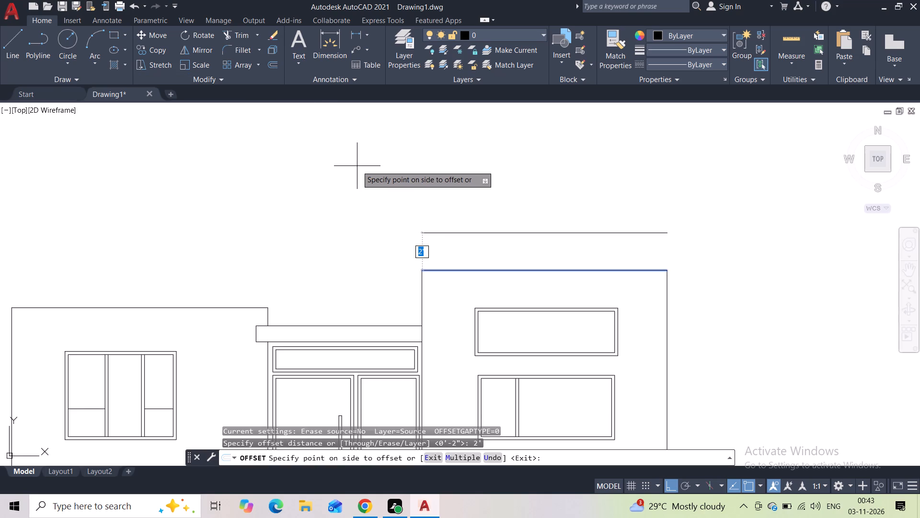
pyautogui.click(357, 168)
pyautogui.press('Escape')
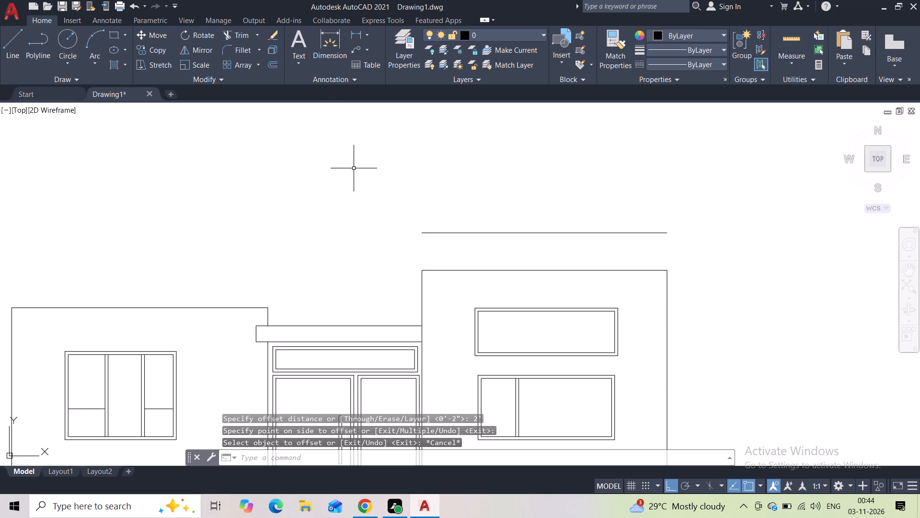
# Draw a 1' high band on top of the right block, spanning its full width between the top corners.
pyautogui.click(474, 223)
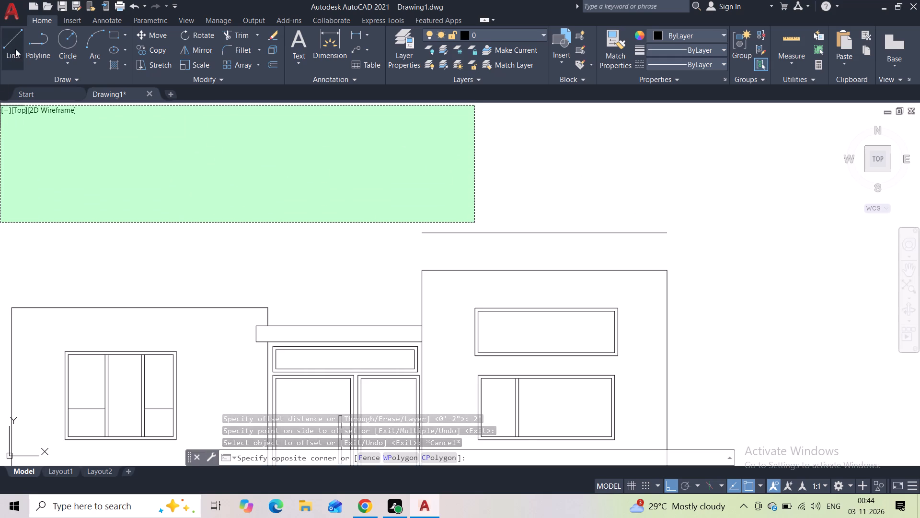
pyautogui.press('Escape')
pyautogui.click(14, 49)
pyautogui.click(422, 269)
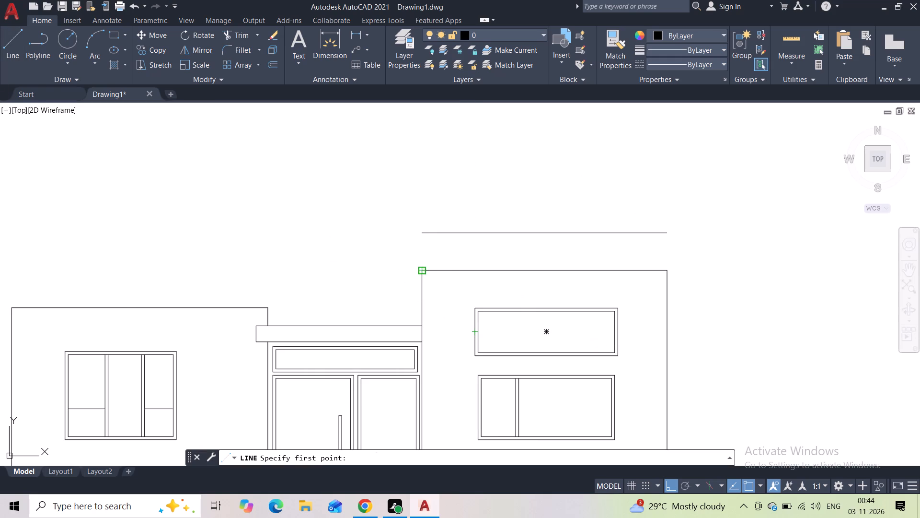
pyautogui.write("1'")
pyautogui.press('Return')
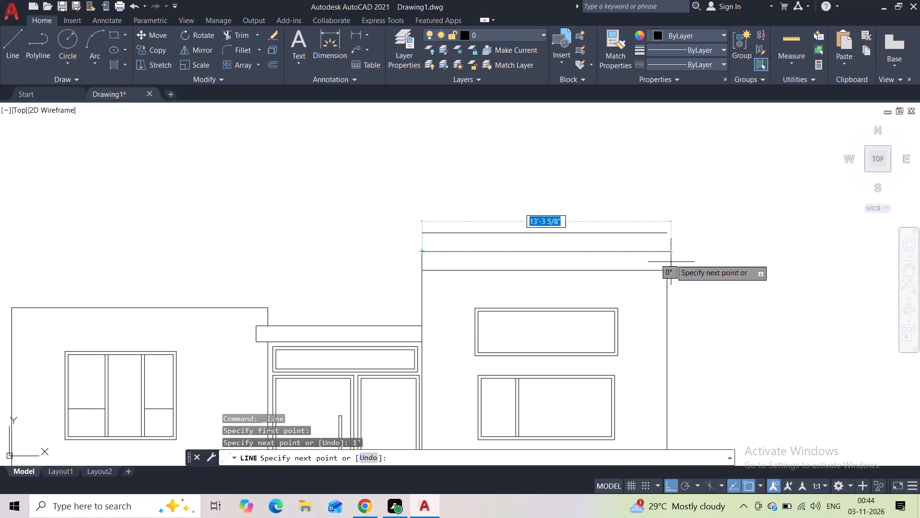
pyautogui.click(666, 247)
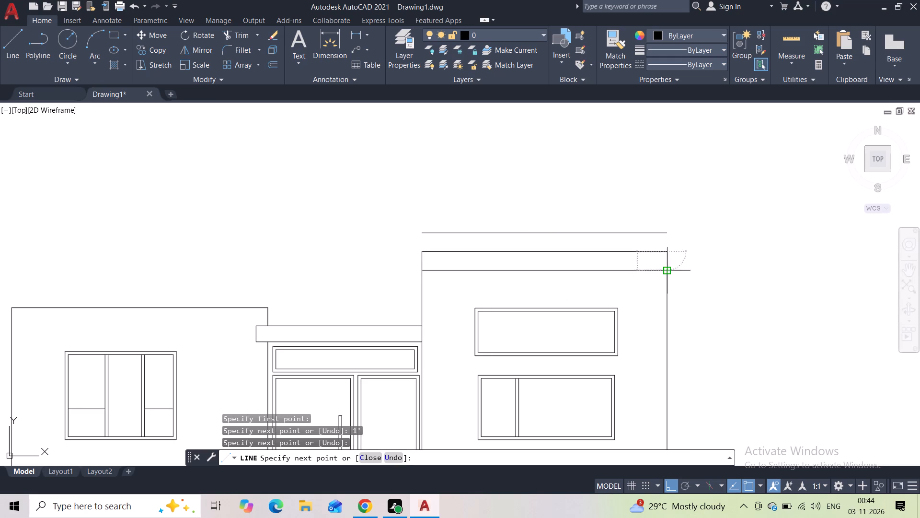
pyautogui.click(665, 268)
pyautogui.press('Escape')
# Draw a short overhang on the left end of the roof band, the same height as the band and closed back to the wall.
pyautogui.scroll(1, 587, 228)
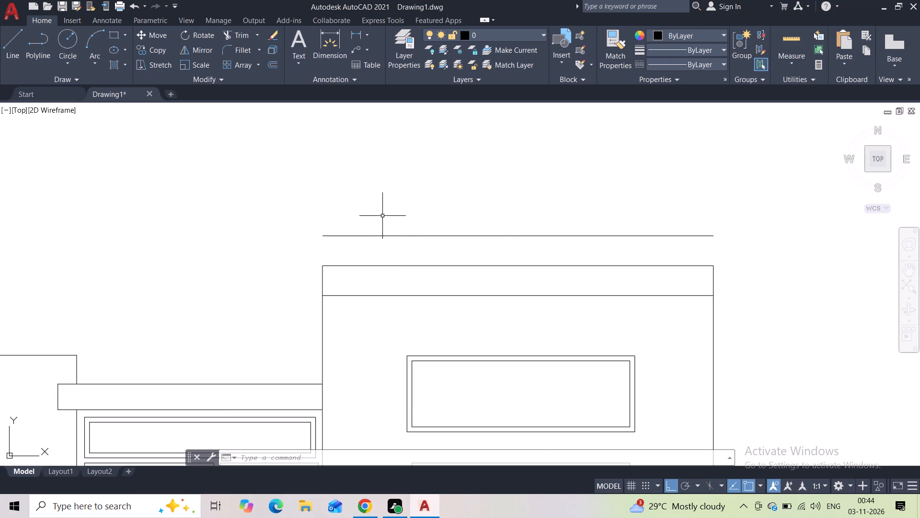
pyautogui.click(10, 46)
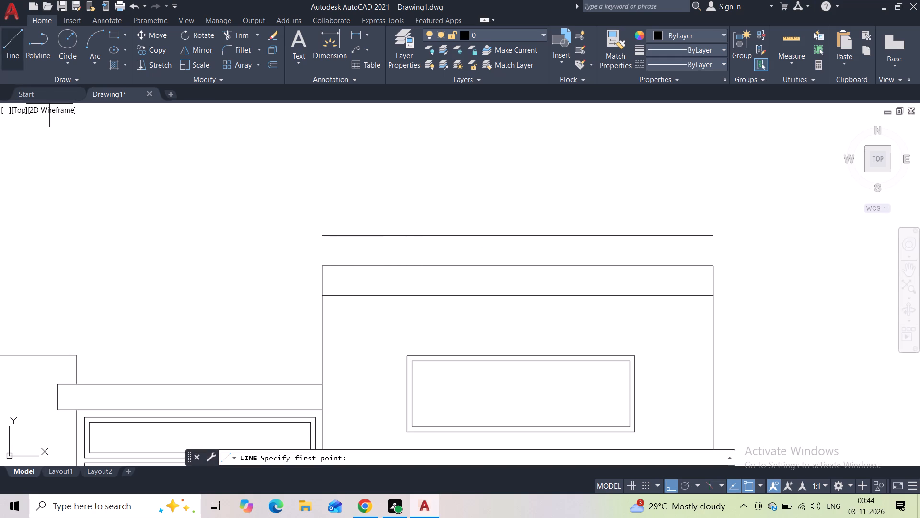
pyautogui.scroll(2, 300, 288)
pyautogui.click(350, 231)
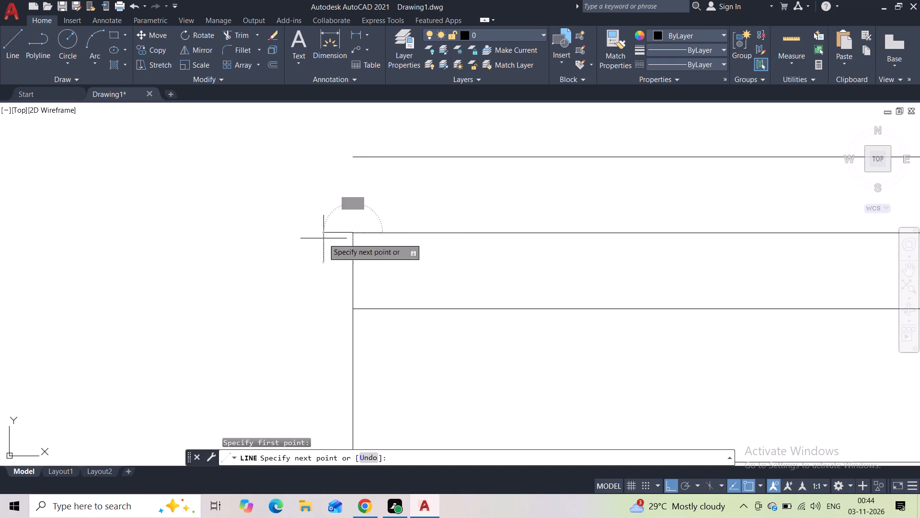
pyautogui.click(304, 240)
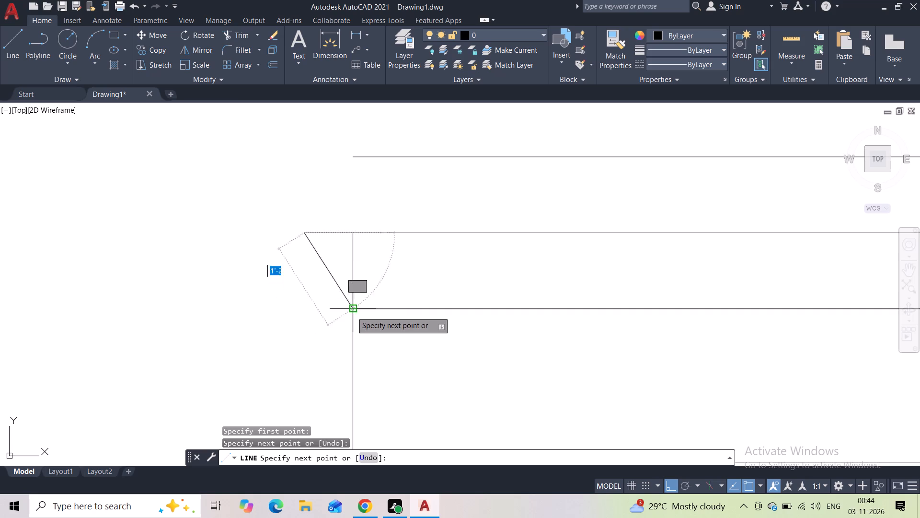
pyautogui.click(306, 308)
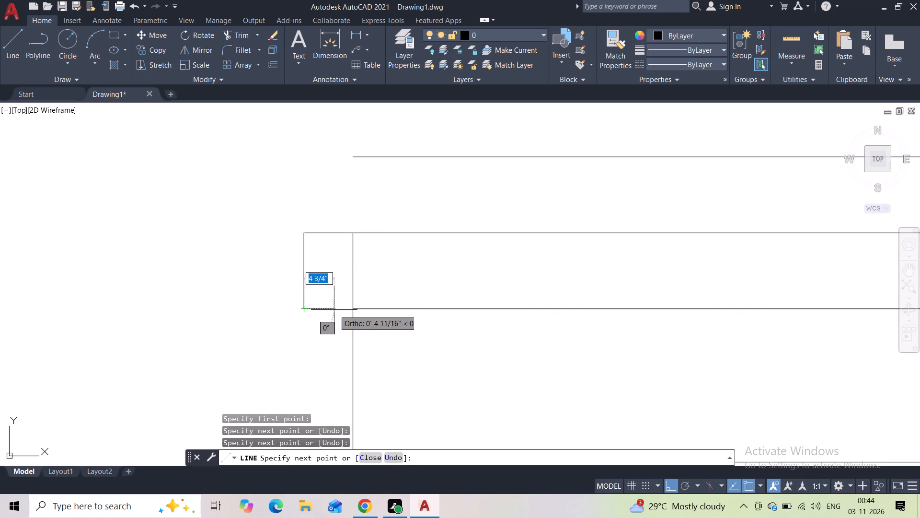
pyautogui.click(356, 312)
pyautogui.press('Escape')
# Draw a matching-height short overhang on the right end of the roof band, closed back to the wall.
pyautogui.scroll(-2, 349, 271)
pyautogui.moveTo(383, 282); pyautogui.dragTo(204, 279, button='middle')
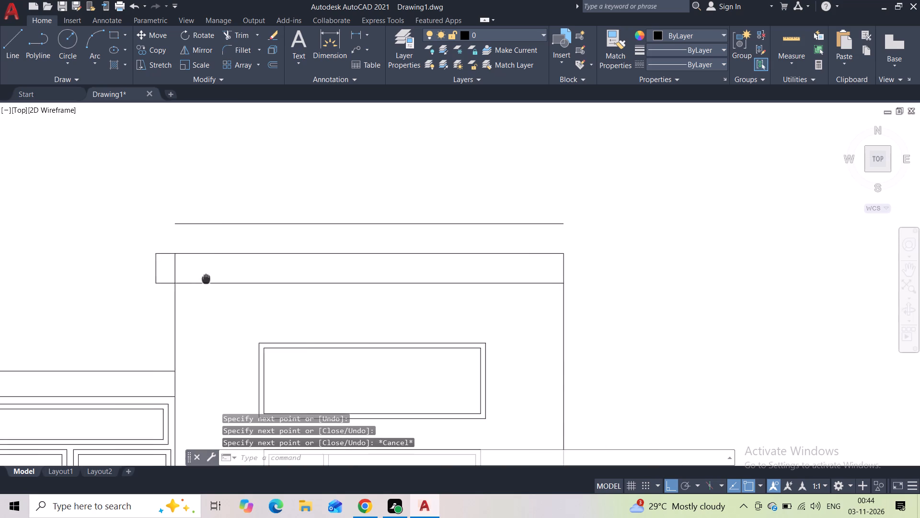
pyautogui.moveTo(204, 279); pyautogui.dragTo(183, 279, button='middle')
pyautogui.press('space')
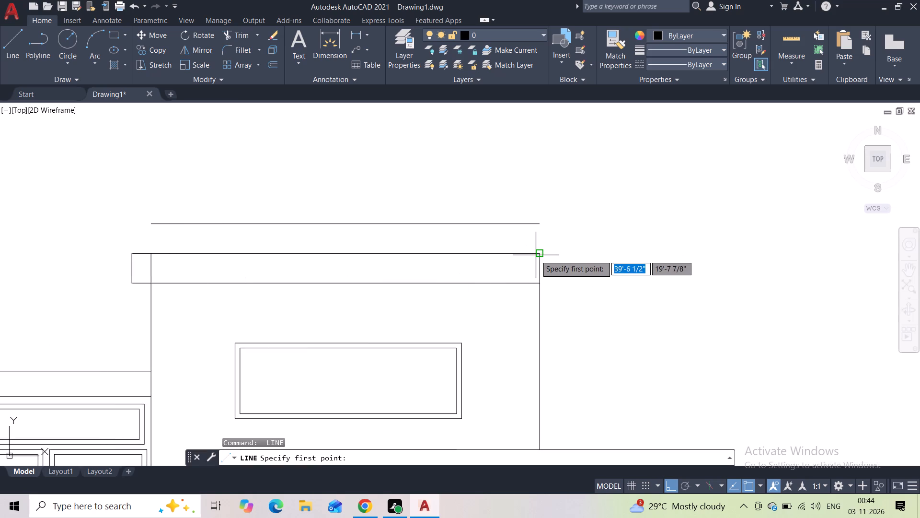
pyautogui.click(536, 255)
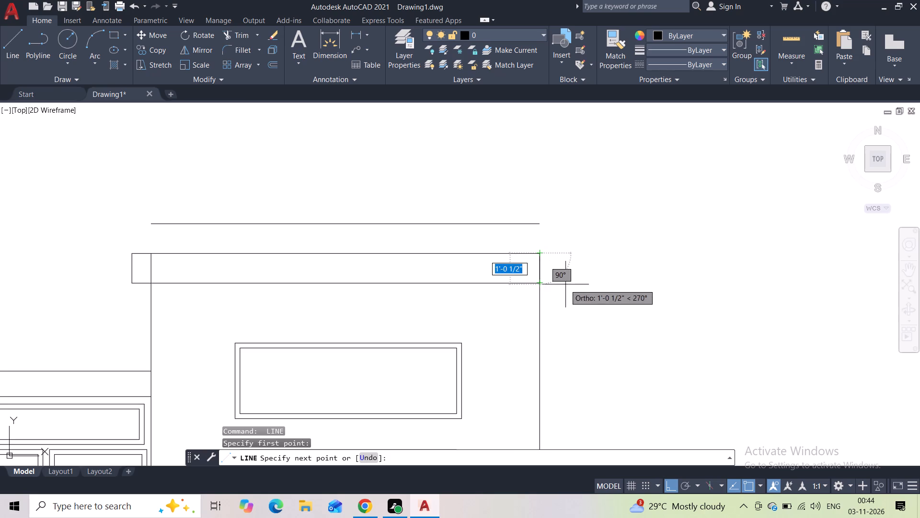
pyautogui.click(561, 262)
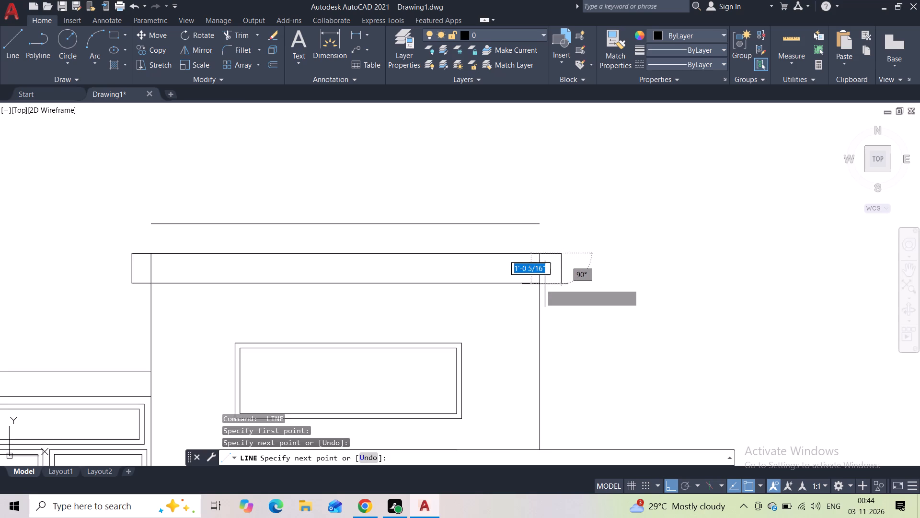
pyautogui.click(554, 284)
pyautogui.click(540, 284)
pyautogui.press('Escape')
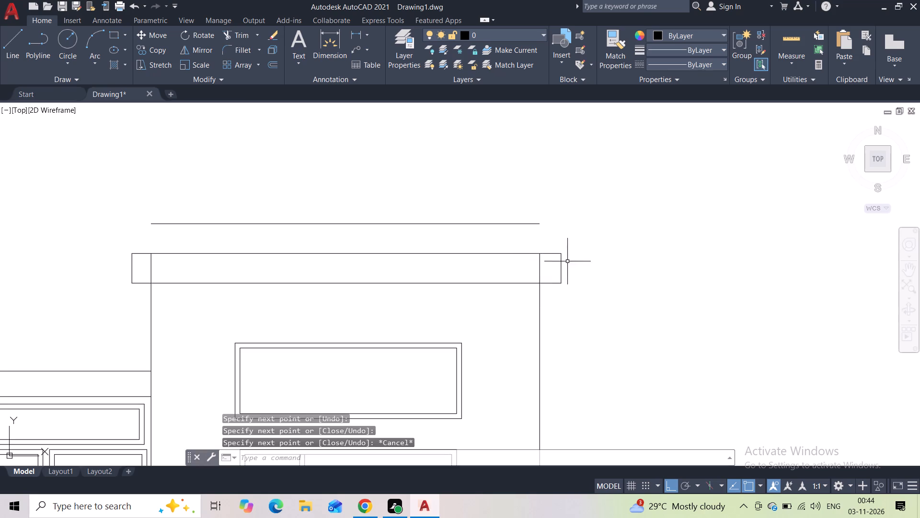
# Draw a vertical line through the middle of the right overhang, from its top edge to its bottom edge.
pyautogui.click(5, 42)
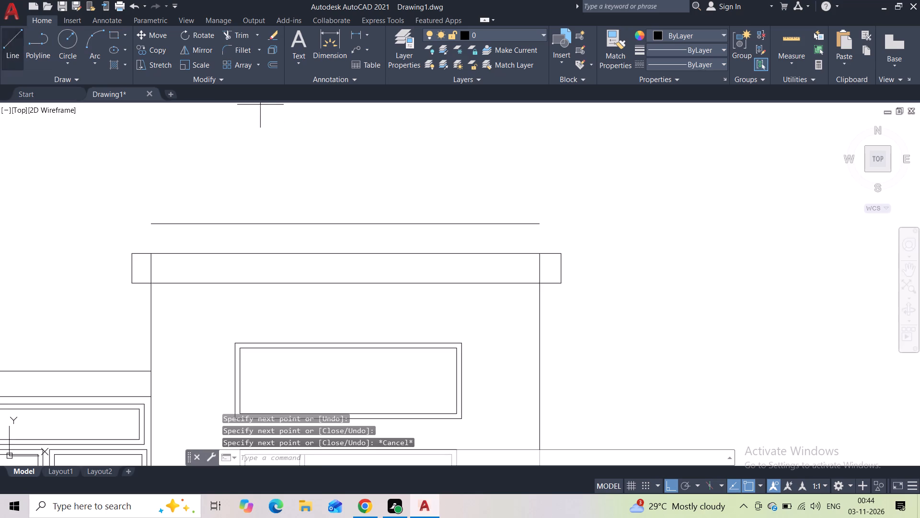
pyautogui.scroll(2, 552, 263)
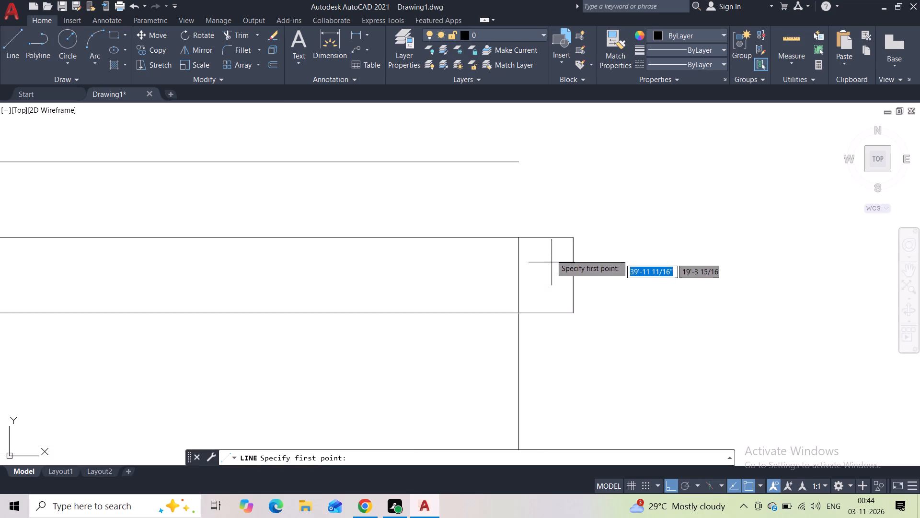
pyautogui.click(548, 243)
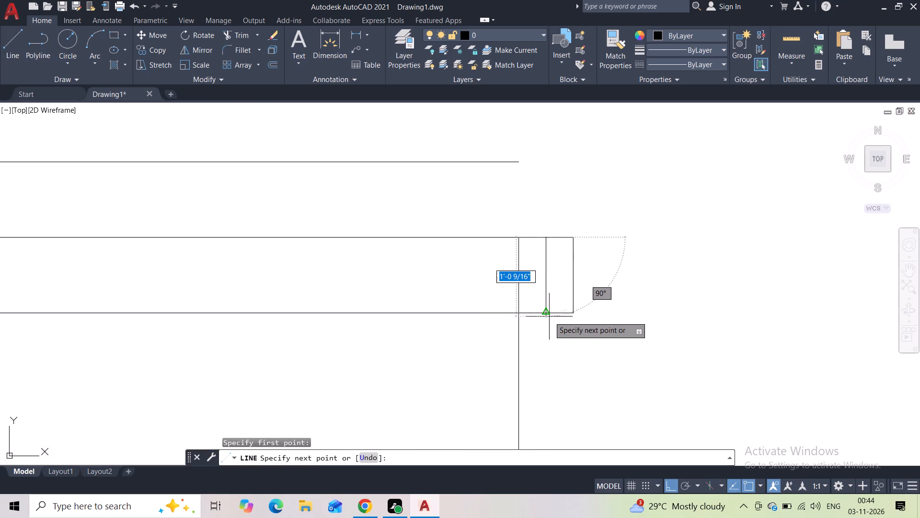
pyautogui.click(547, 317)
pyautogui.press('Escape')
# Trim the part of the right overhang that lies outside the new vertical line.
pyautogui.click(236, 38)
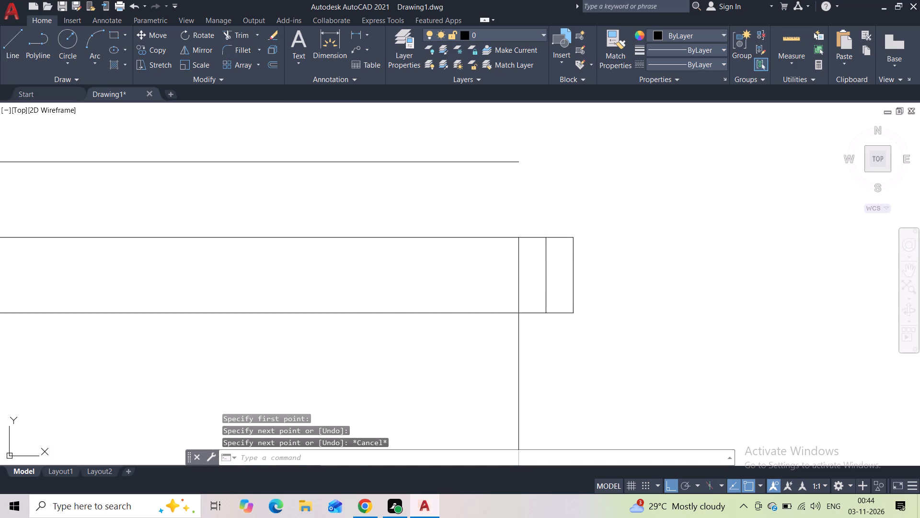
pyautogui.moveTo(567, 218); pyautogui.dragTo(565, 309)
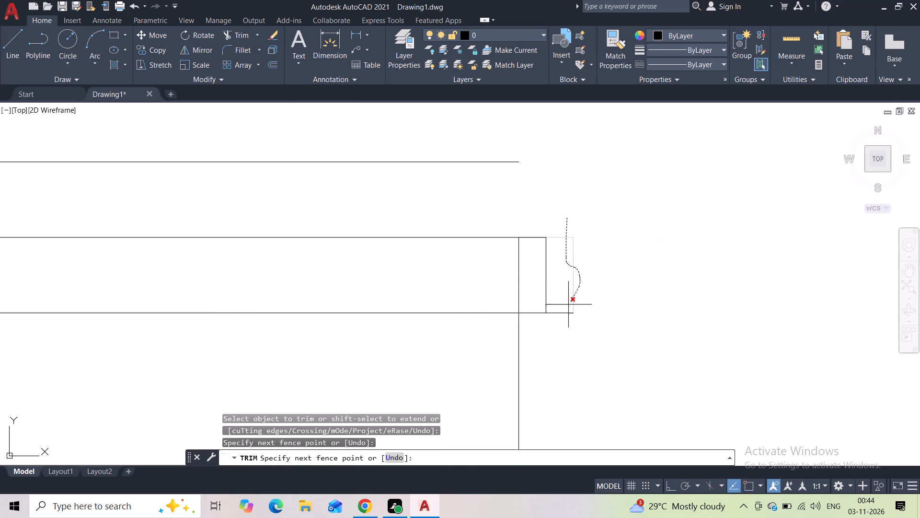
pyautogui.moveTo(565, 309); pyautogui.dragTo(559, 323)
pyautogui.scroll(-3, 559, 324)
pyautogui.press('Escape')
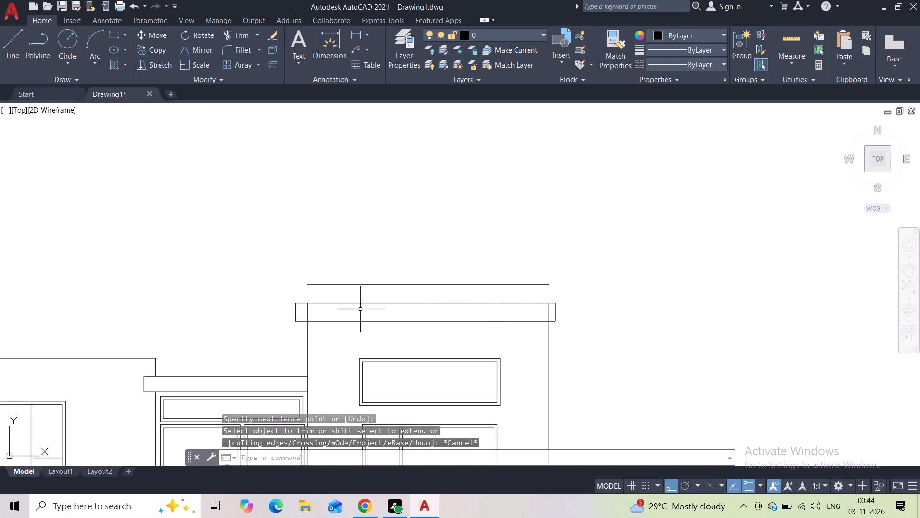
# Draw a 2' vertical line upward from the top-left corner of the roof band's left overhang.
pyautogui.scroll(1, 295, 299)
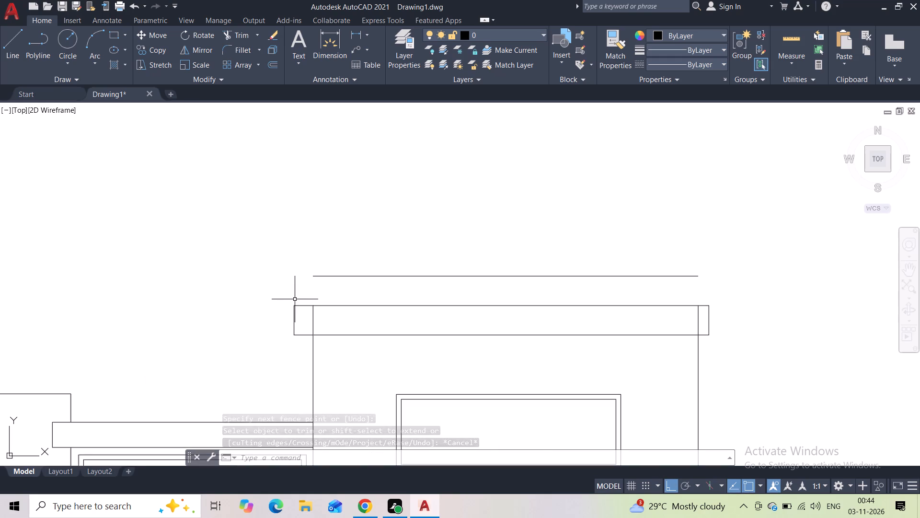
pyautogui.scroll(1, 291, 299)
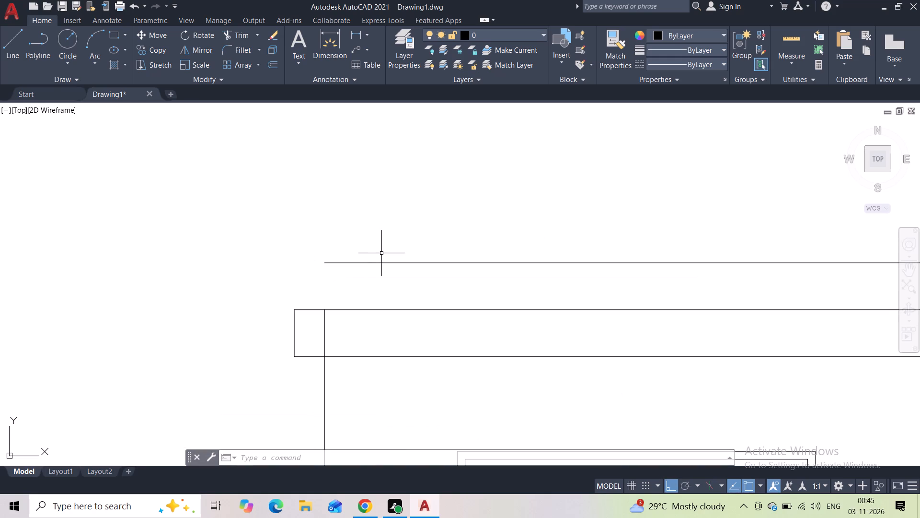
pyautogui.click(382, 253)
pyautogui.press('Escape')
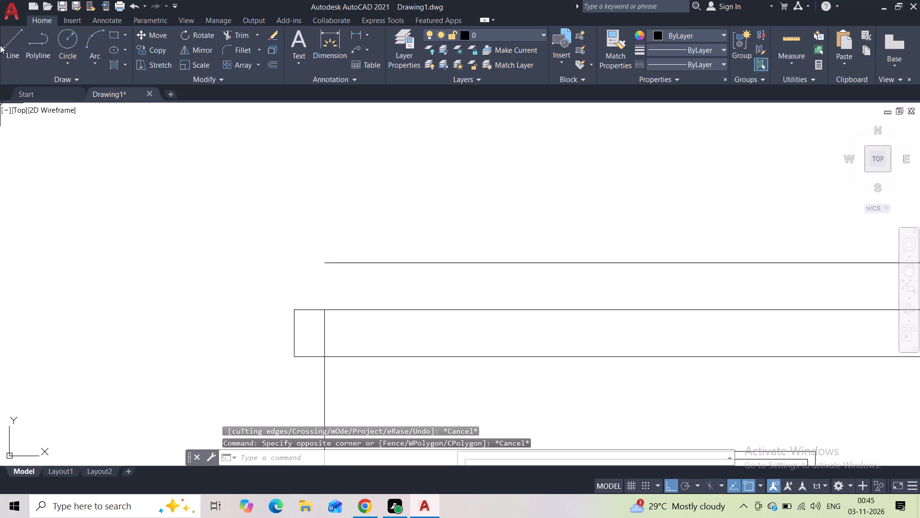
pyautogui.click(8, 47)
pyautogui.click(297, 304)
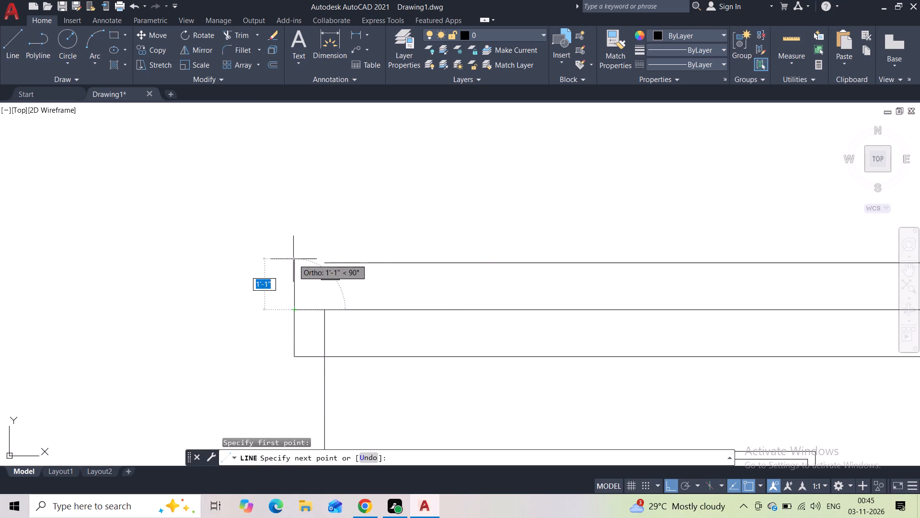
pyautogui.press('2')
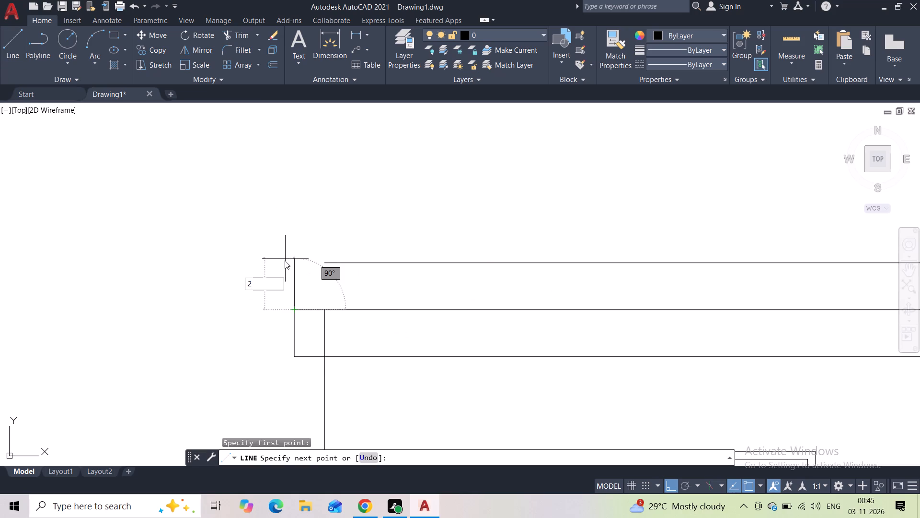
pyautogui.press("'")
pyautogui.press('Return')
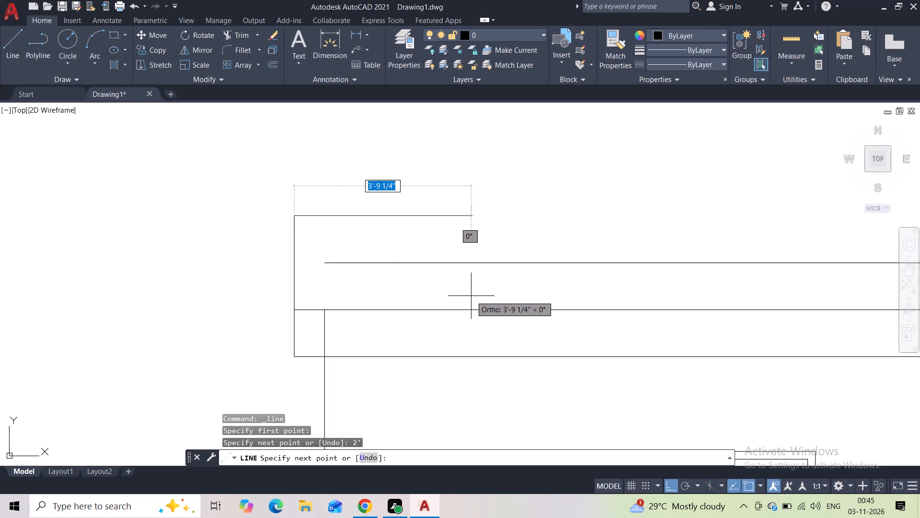
pyautogui.press('Escape')
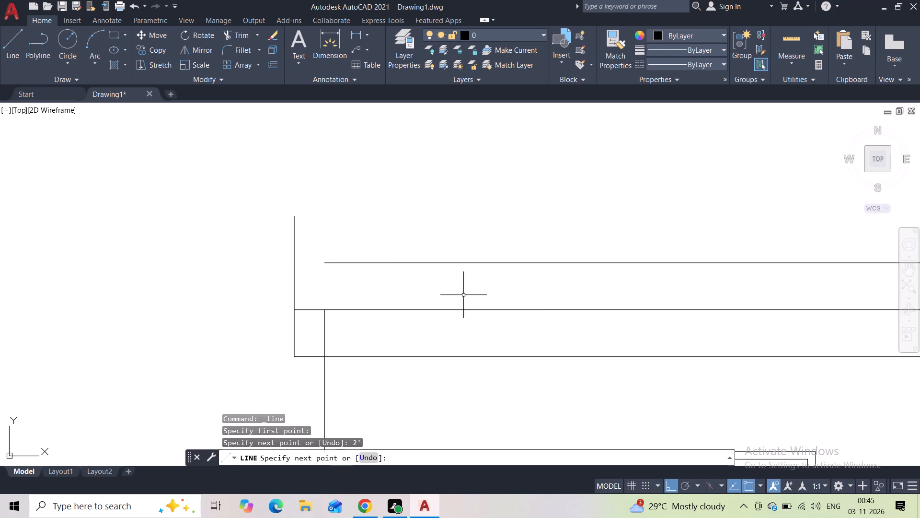
# Continue the outline 1' further up, across the roof band's full width, and down to the top corner of the right overhang.
pyautogui.press('space')
pyautogui.click(295, 214)
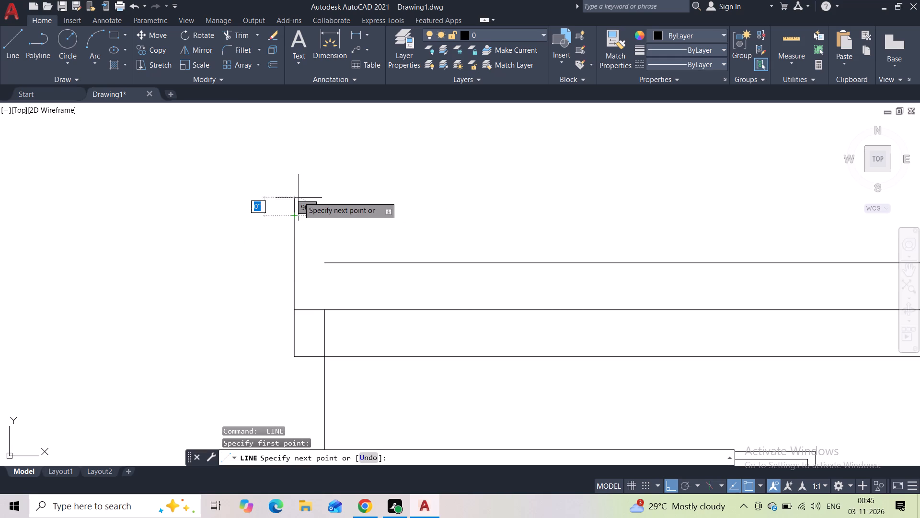
pyautogui.press('1')
pyautogui.press("'")
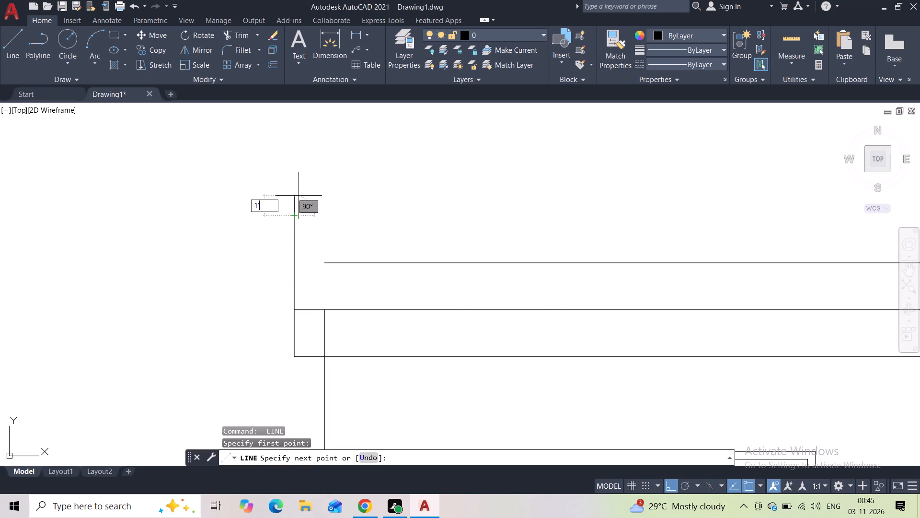
pyautogui.press('Return')
pyautogui.moveTo(605, 183); pyautogui.dragTo(296, 203, button='middle')
pyautogui.scroll(-1, 292, 203)
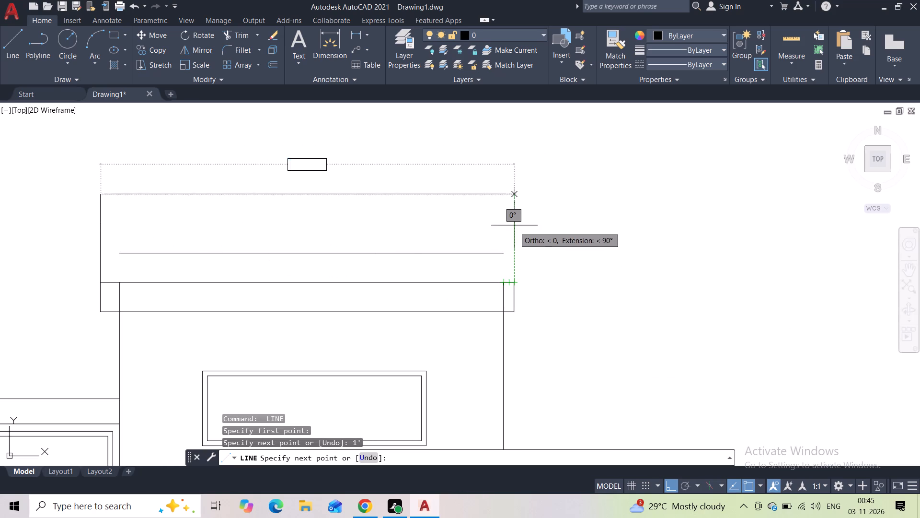
pyautogui.click(513, 196)
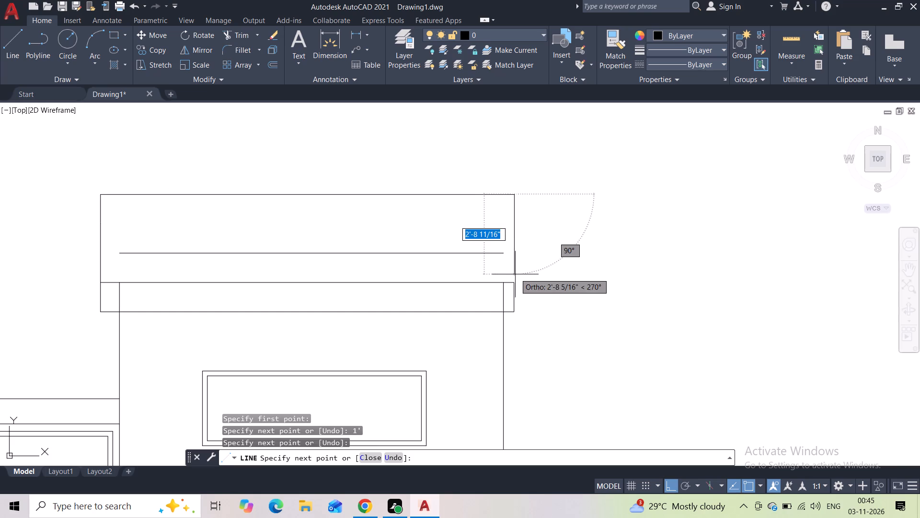
pyautogui.click(514, 285)
pyautogui.press('Escape')
# Delete the loose horizontal line inside the new box above the roof band.
pyautogui.click(479, 244)
pyautogui.click(470, 269)
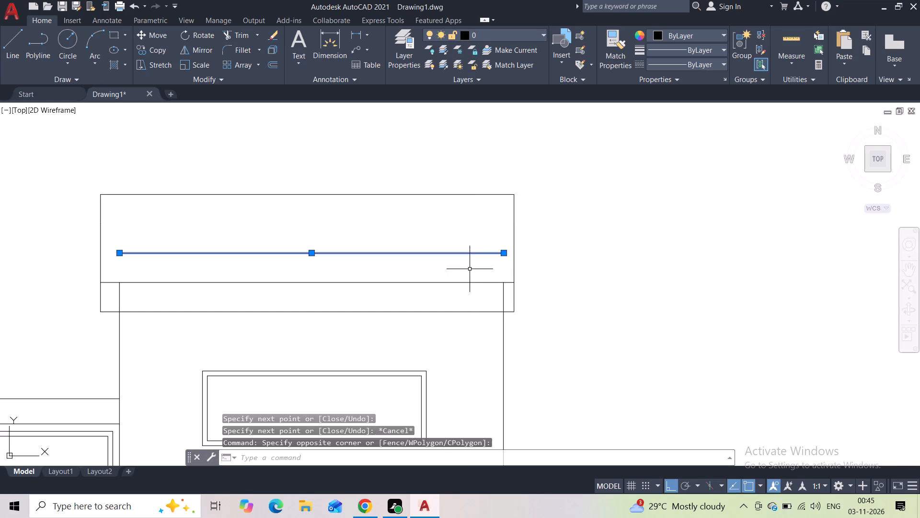
pyautogui.press('Delete')
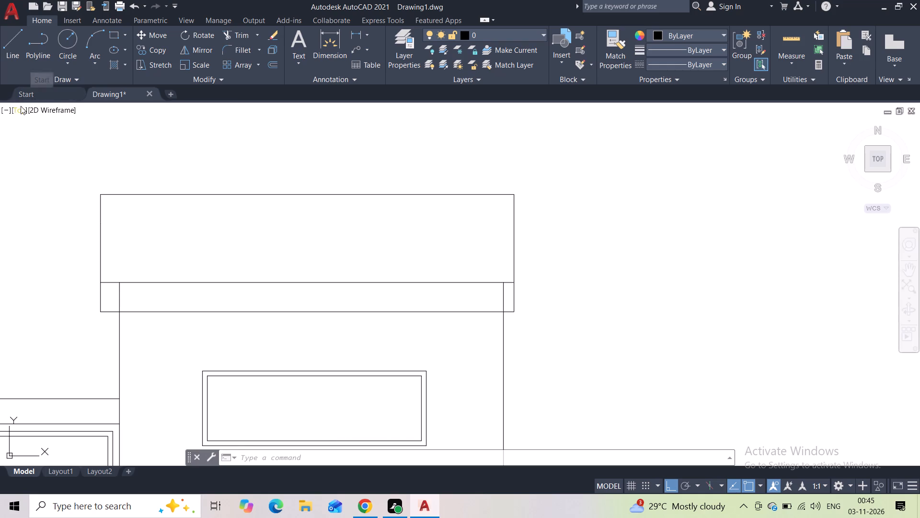
# Draw a 7' high outline on the roof box: up from its top-left corner, across its full width, and down just inside its right corner.
pyautogui.scroll(-1, 0, 73)
pyautogui.moveTo(98, 182); pyautogui.dragTo(108, 252, button='middle')
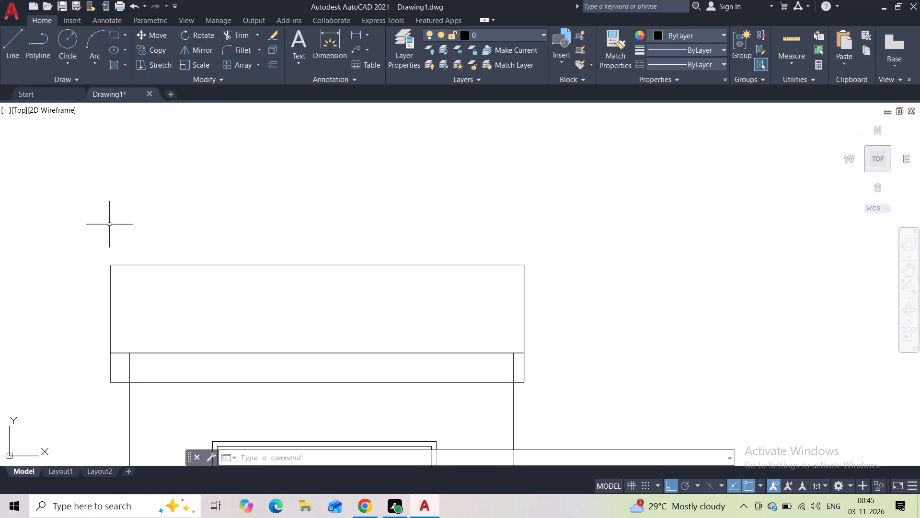
pyautogui.click(15, 50)
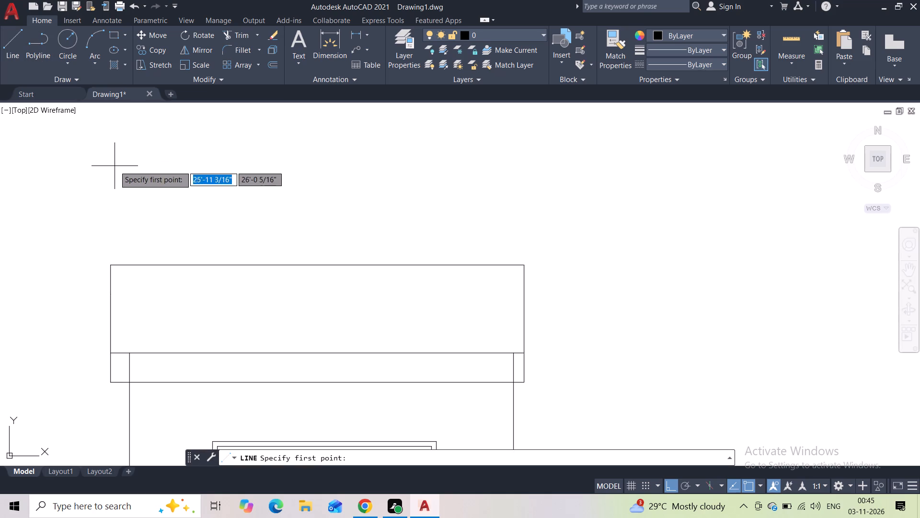
pyautogui.moveTo(165, 218); pyautogui.dragTo(178, 248, button='middle')
pyautogui.scroll(-1, 175, 244)
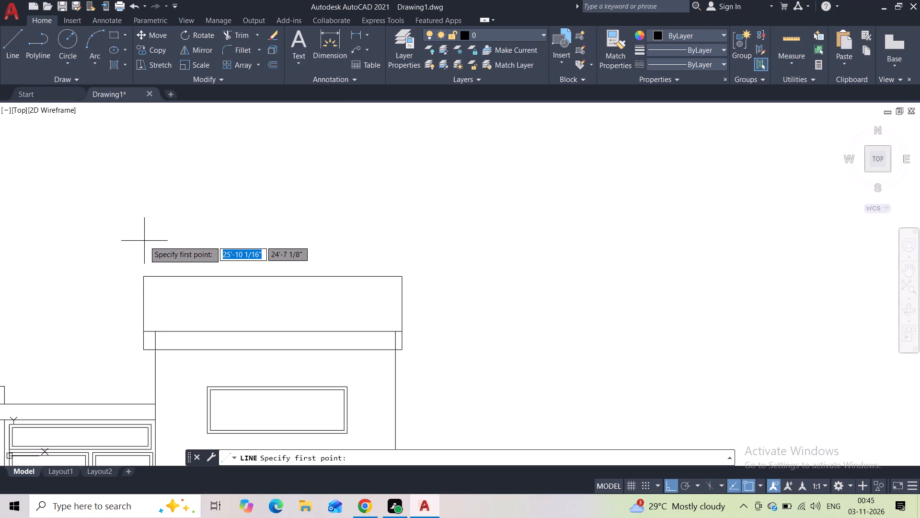
pyautogui.click(146, 277)
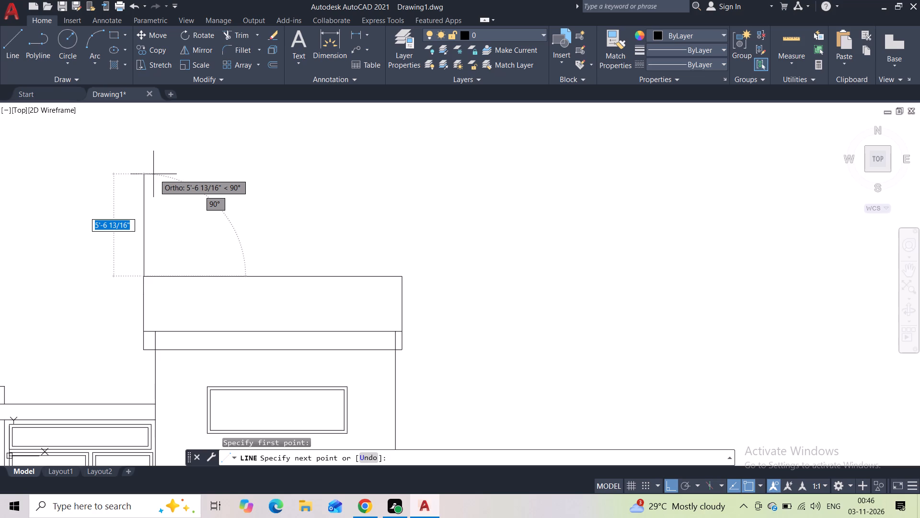
pyautogui.write("7'")
pyautogui.press('Return')
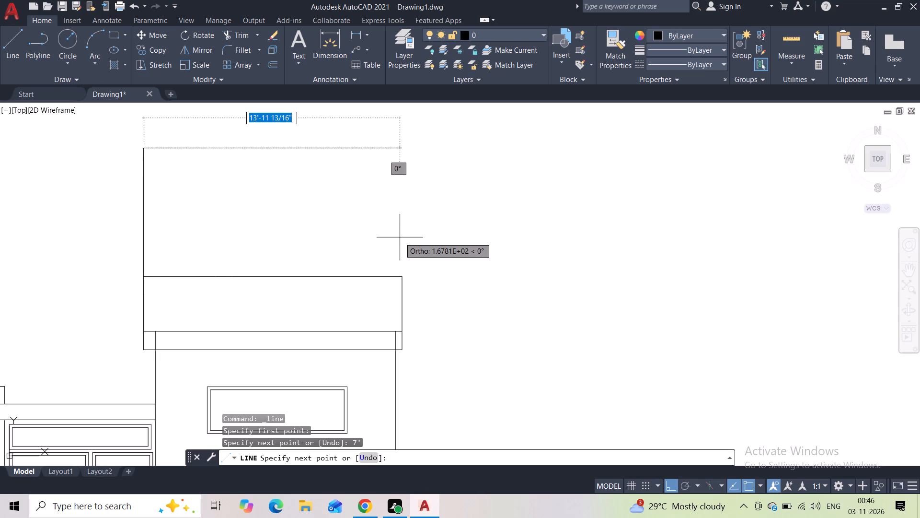
pyautogui.click(403, 151)
pyautogui.click(395, 283)
pyautogui.press('Escape')
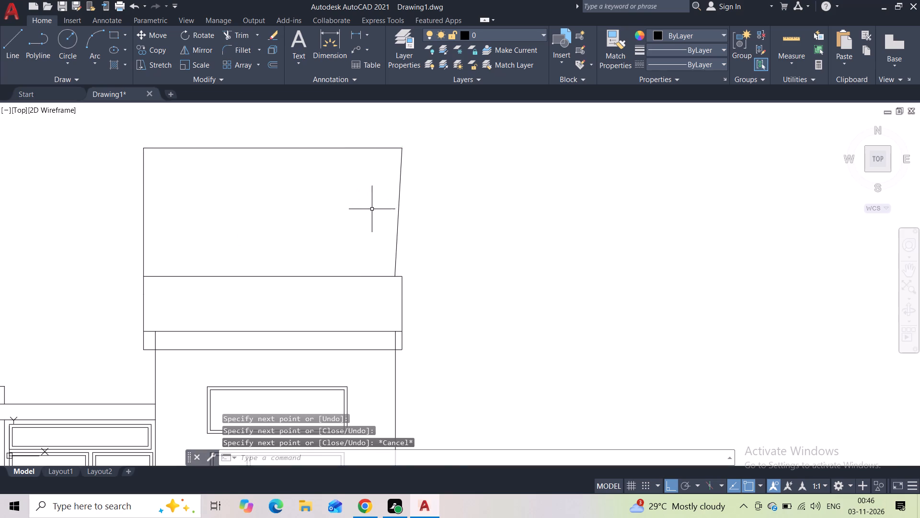
# Stretch the lower end of the upper volume's slanted right edge to the roof box's top-right corner, making it vertical.
pyautogui.click(422, 194)
pyautogui.click(352, 208)
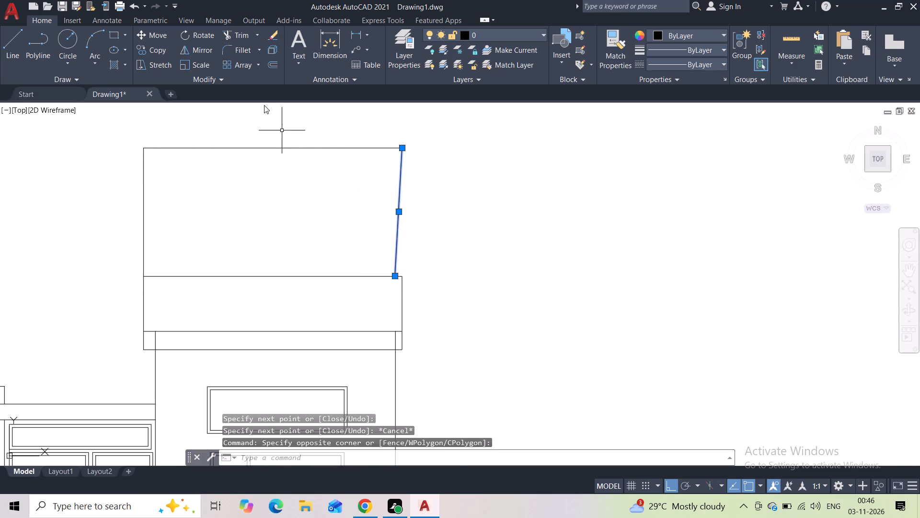
pyautogui.scroll(3, 398, 276)
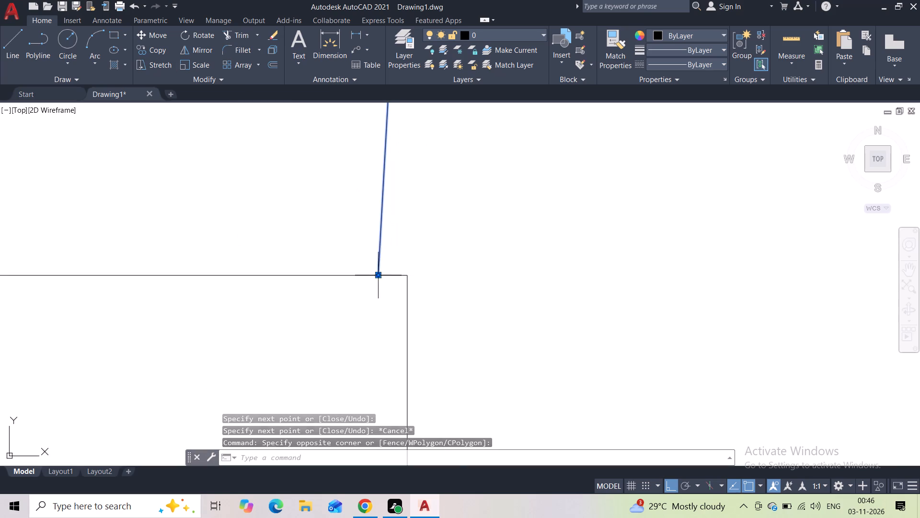
pyautogui.click(380, 279)
pyautogui.click(375, 275)
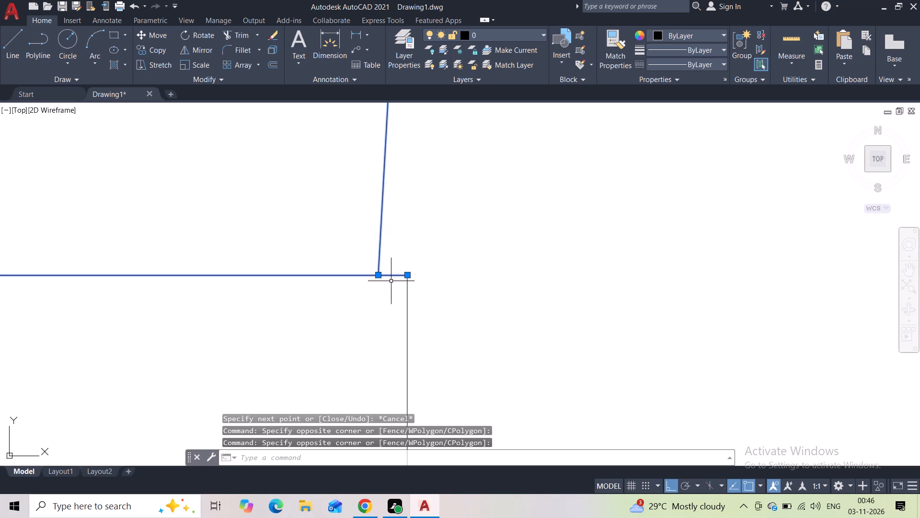
pyautogui.press('Escape')
pyautogui.click(391, 236)
pyautogui.click(367, 243)
pyautogui.click(379, 275)
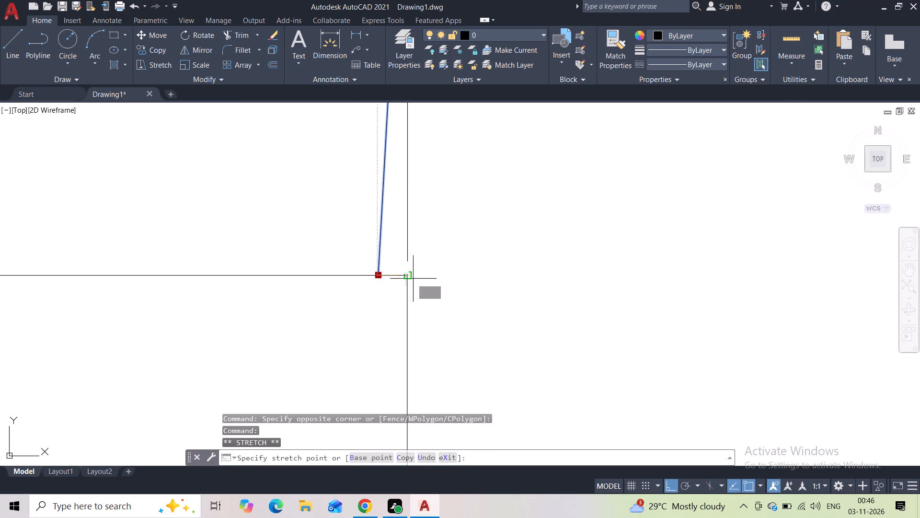
pyautogui.click(407, 279)
pyautogui.press('Escape')
pyautogui.scroll(-3, 414, 248)
pyautogui.moveTo(357, 221); pyautogui.dragTo(480, 299, button='middle')
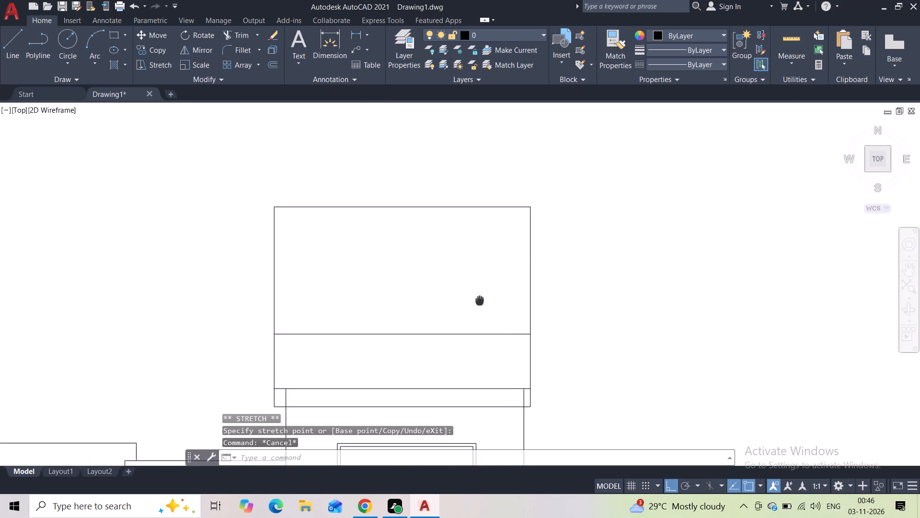
pyautogui.moveTo(480, 299); pyautogui.dragTo(478, 291, button='middle')
pyautogui.scroll(-2, 475, 279)
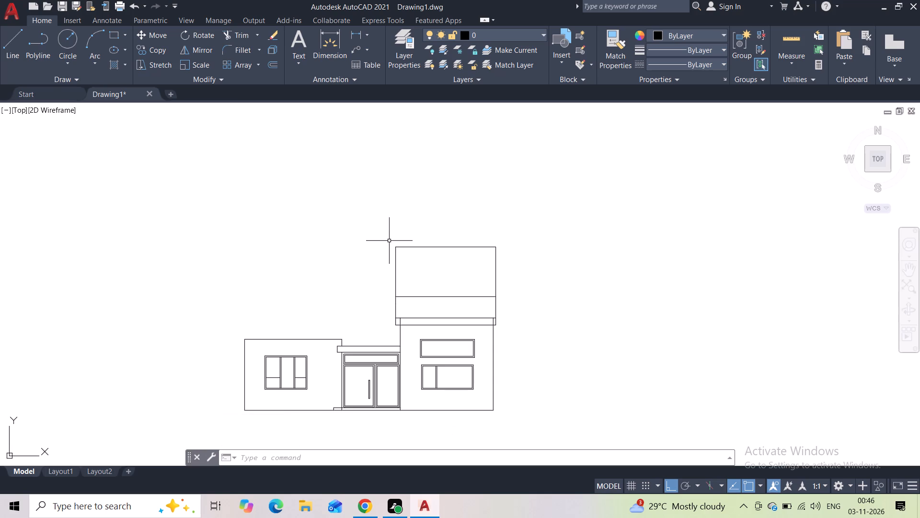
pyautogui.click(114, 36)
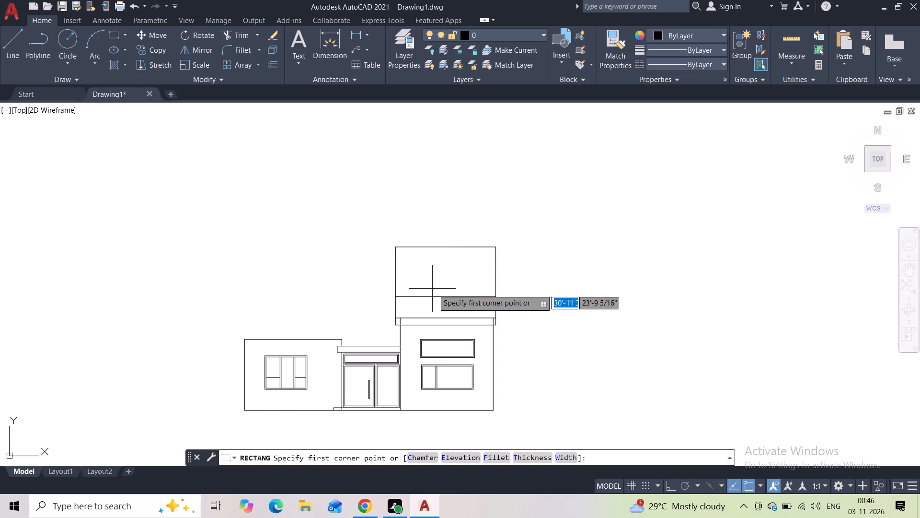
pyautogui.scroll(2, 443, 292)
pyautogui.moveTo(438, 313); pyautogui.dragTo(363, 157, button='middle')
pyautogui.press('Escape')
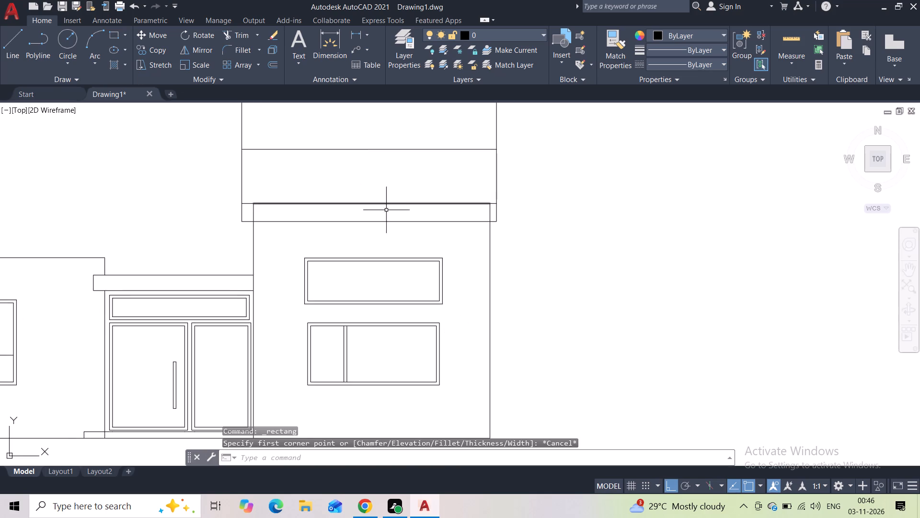
# Copy the right block's upper framed window straight up about 11' into the top volume.
pyautogui.click(399, 239)
pyautogui.click(357, 308)
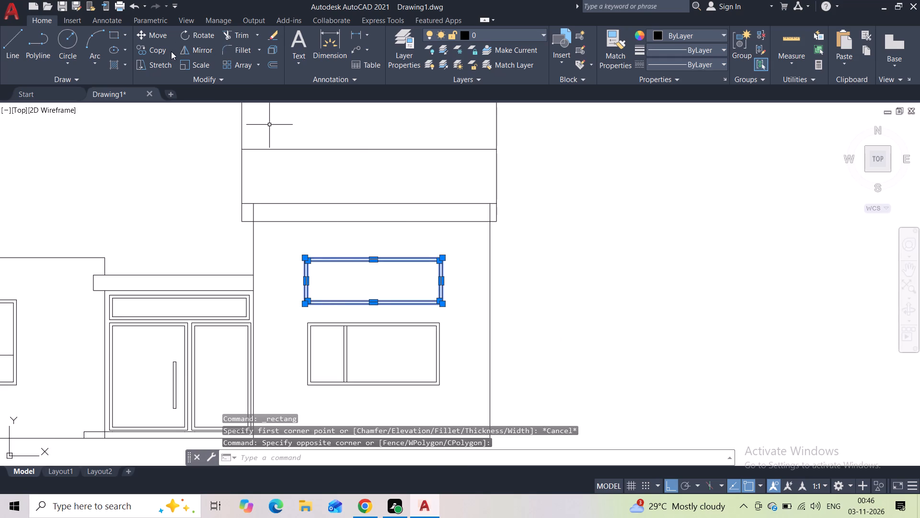
pyautogui.click(154, 51)
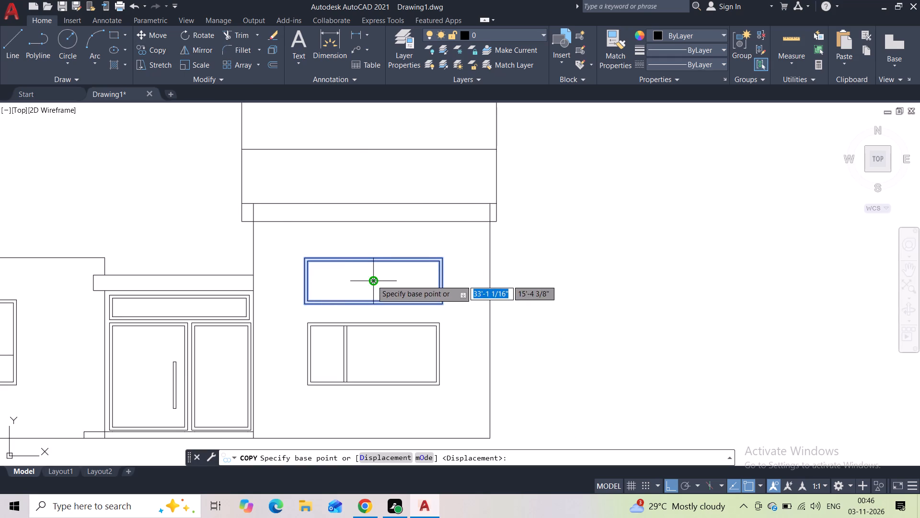
pyautogui.click(372, 280)
pyautogui.moveTo(377, 182); pyautogui.dragTo(348, 326, button='middle')
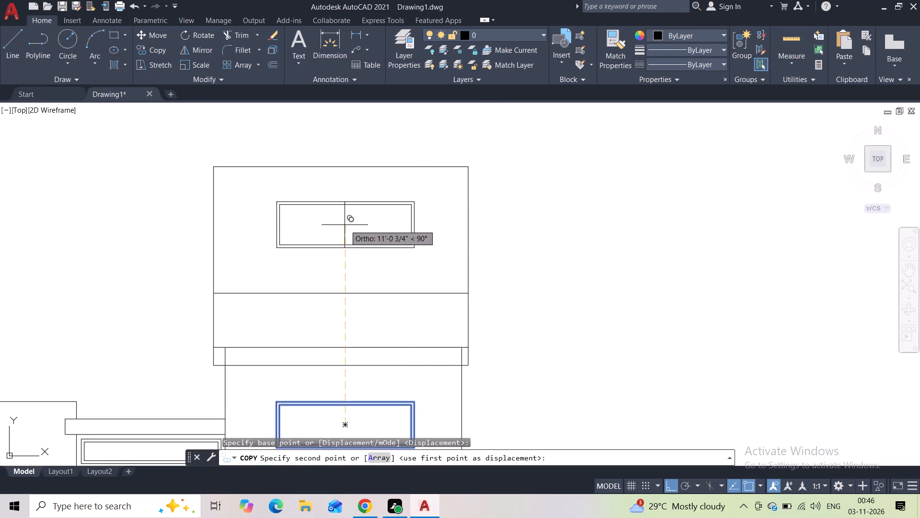
pyautogui.click(345, 225)
pyautogui.press('Escape')
pyautogui.scroll(-2, 360, 233)
pyautogui.moveTo(359, 235); pyautogui.dragTo(482, 218, button='middle')
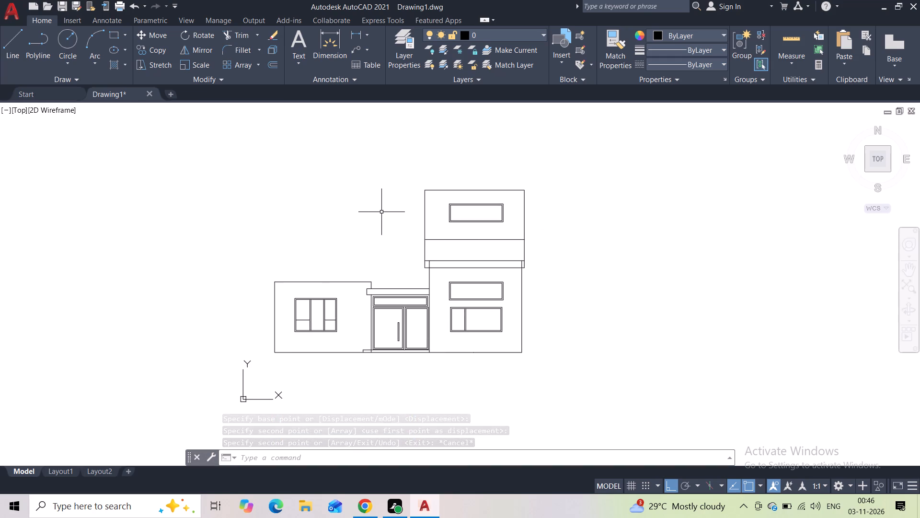
# Draw a line up from the left block's top edge near its left corner, then about 22' across into the top-right volume.
pyautogui.click(15, 48)
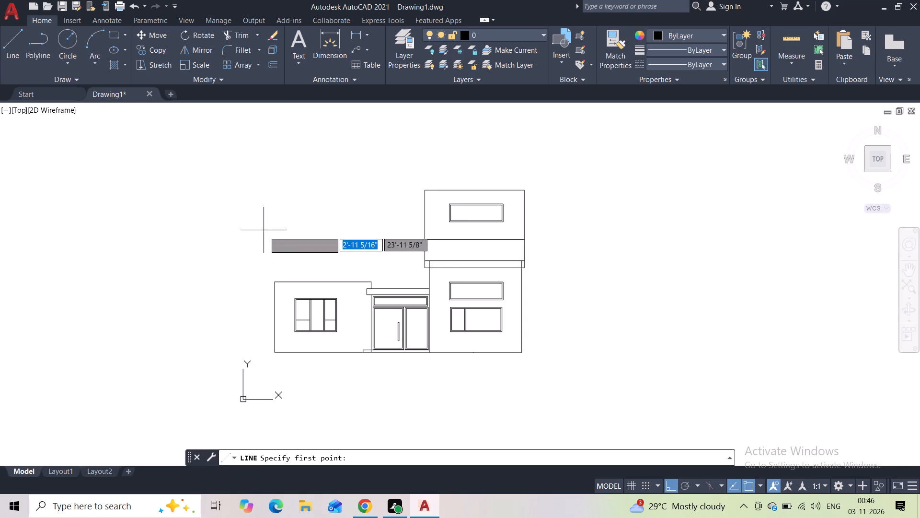
pyautogui.scroll(1, 266, 256)
pyautogui.click(293, 294)
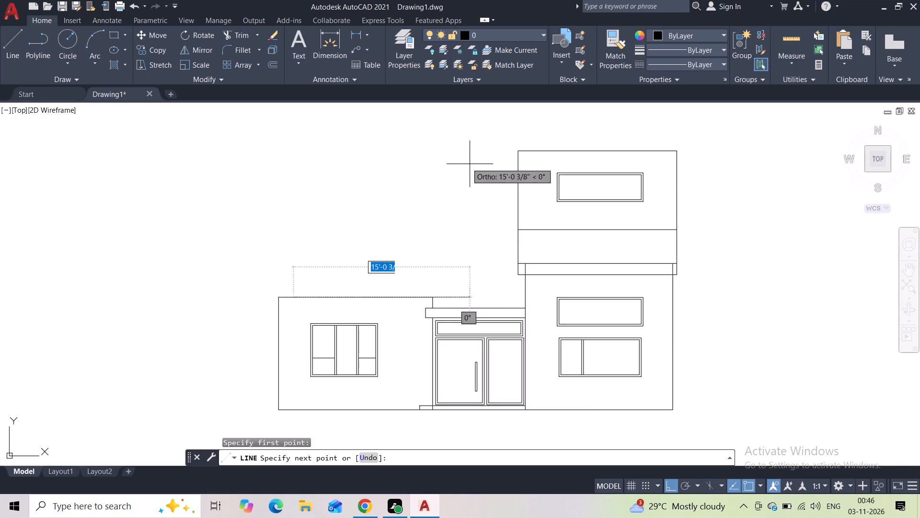
pyautogui.click(283, 165)
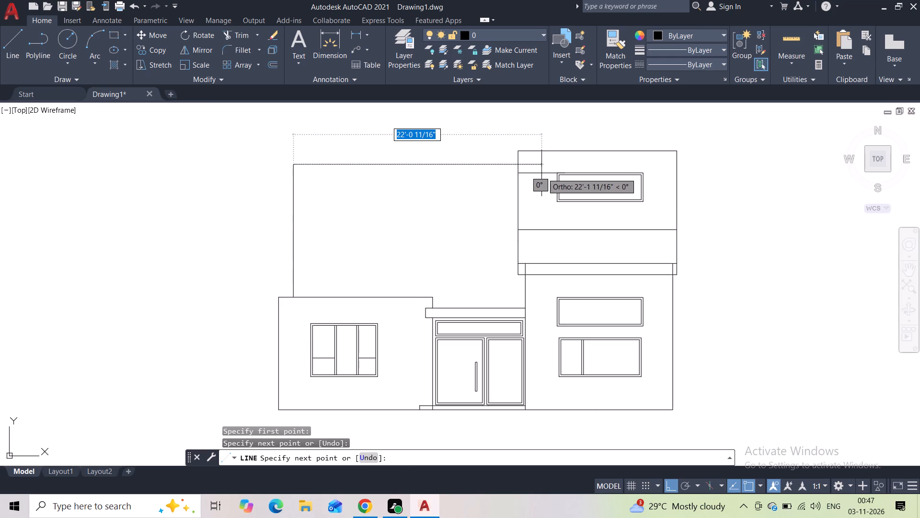
pyautogui.click(541, 173)
pyautogui.press('Escape')
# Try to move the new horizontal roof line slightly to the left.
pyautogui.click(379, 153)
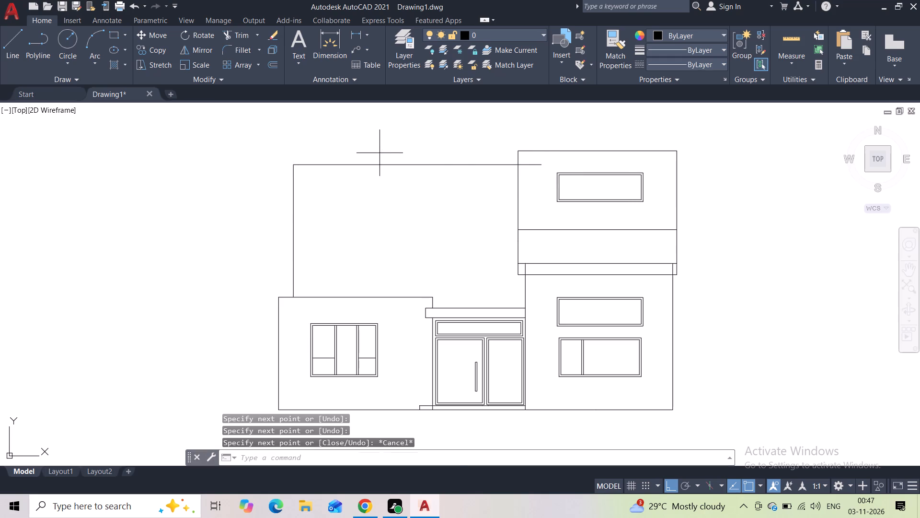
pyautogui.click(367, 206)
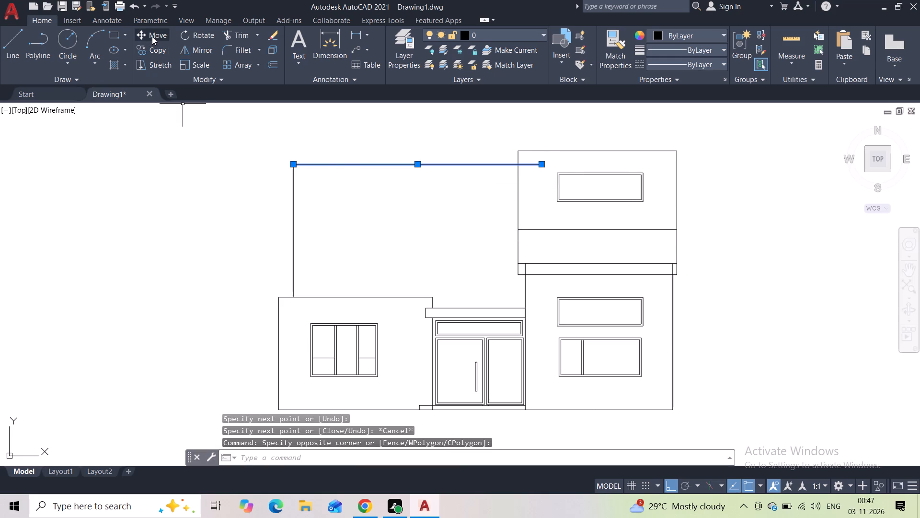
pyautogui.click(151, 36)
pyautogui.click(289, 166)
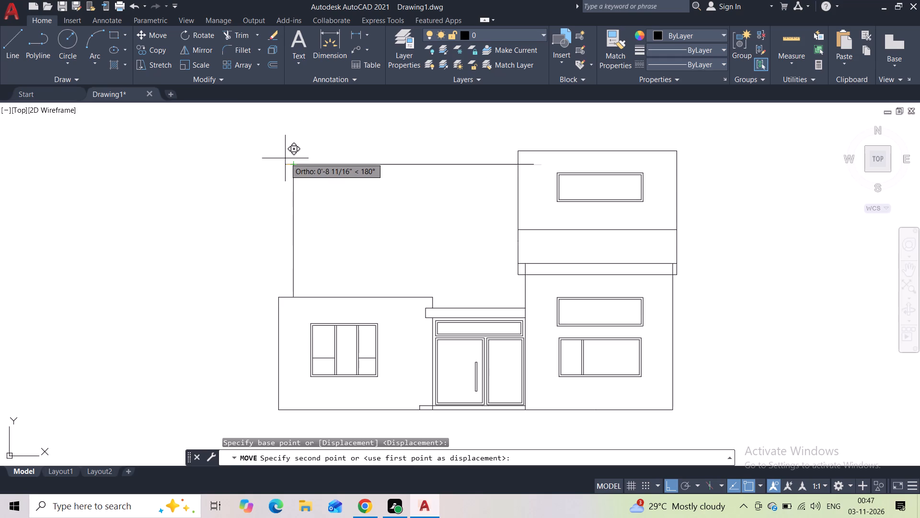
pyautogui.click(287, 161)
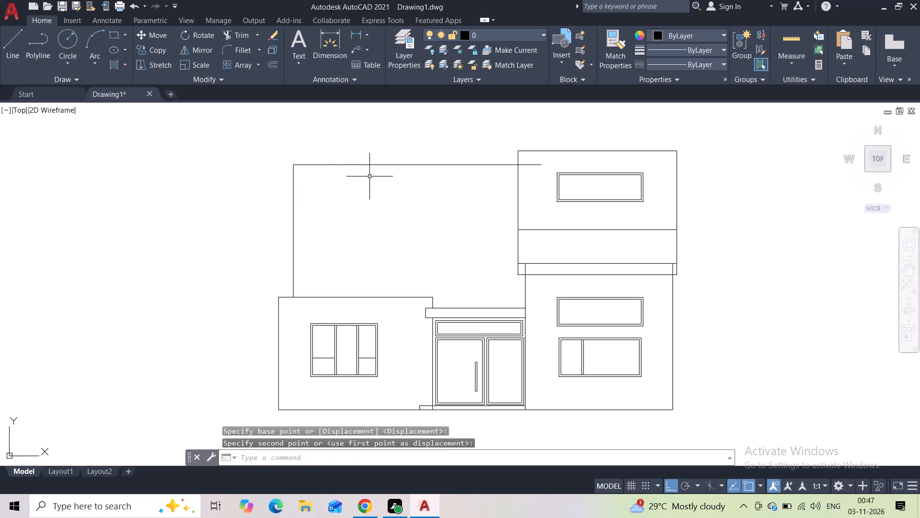
# Extend the roof line left past the new wall as an overhang and draw a short vertical line down from its end.
pyautogui.moveTo(369, 177); pyautogui.dragTo(273, 198, button='middle')
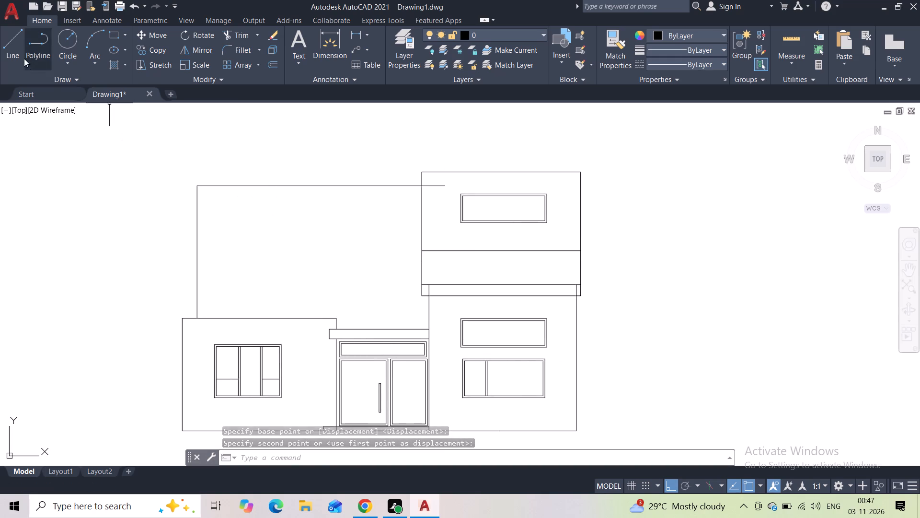
pyautogui.click(23, 58)
pyautogui.scroll(1, 298, 243)
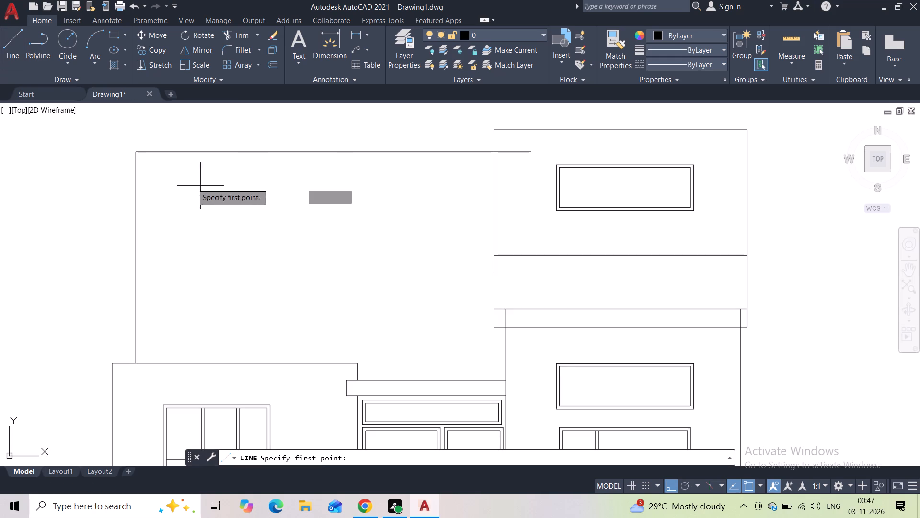
pyautogui.click(132, 149)
pyautogui.click(82, 150)
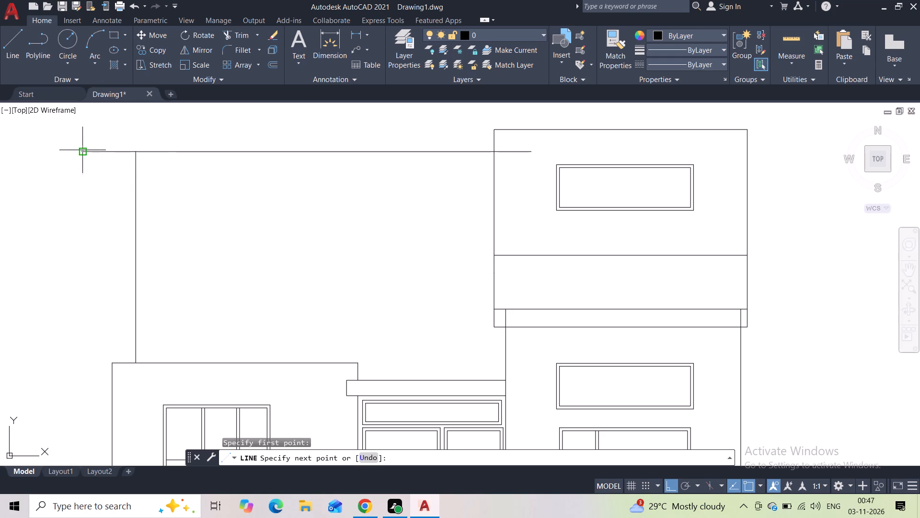
pyautogui.click(85, 178)
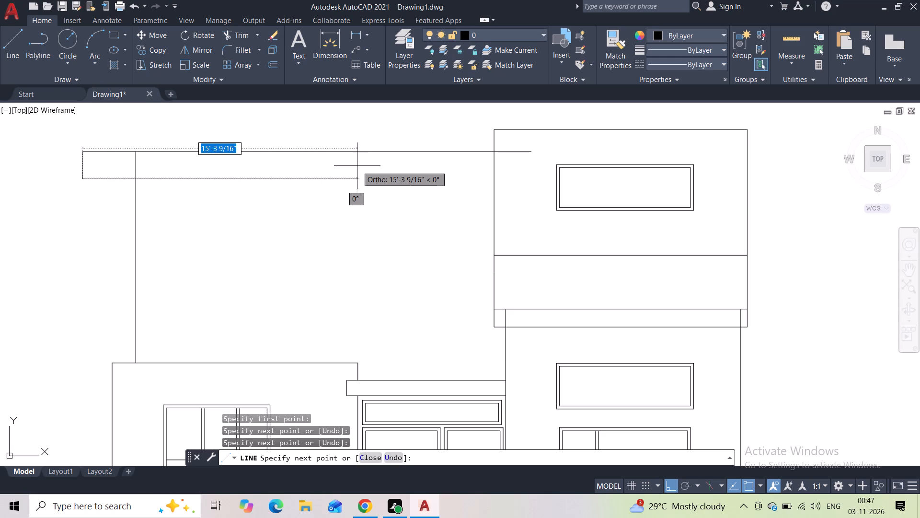
pyautogui.press('Escape')
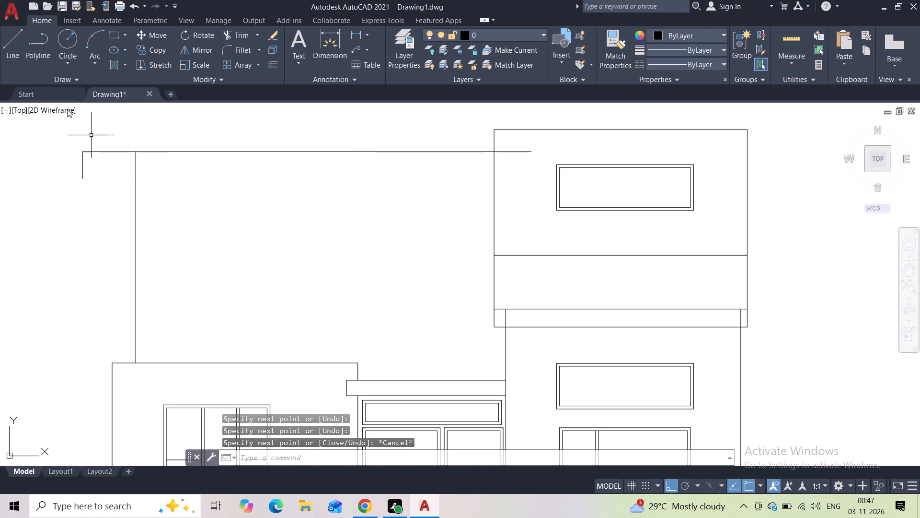
# Draw the roof slab's underside about 25' long from the left end line and close it up to the roof line's right end.
pyautogui.click(20, 59)
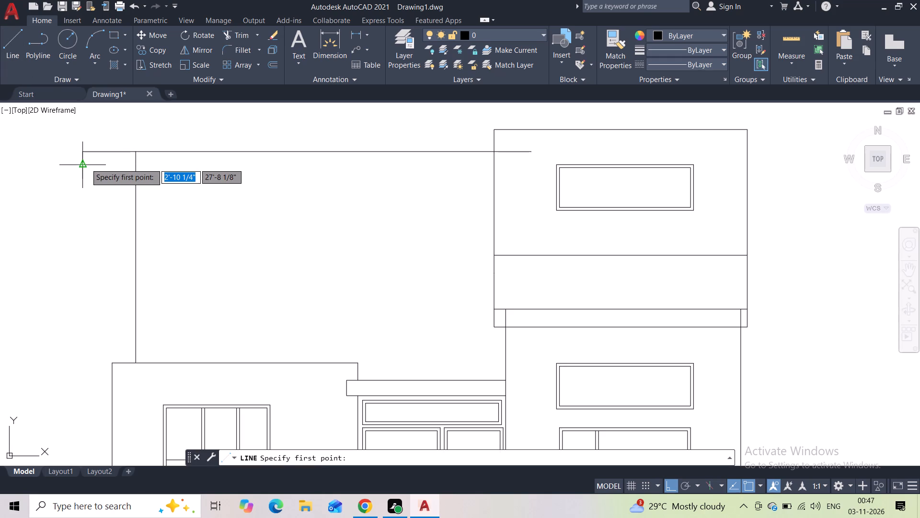
pyautogui.click(83, 172)
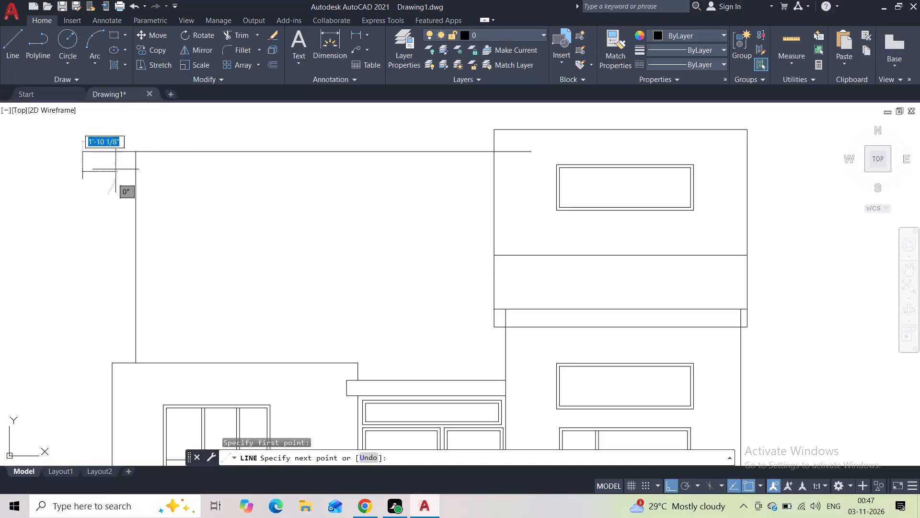
pyautogui.click(530, 166)
pyautogui.click(526, 153)
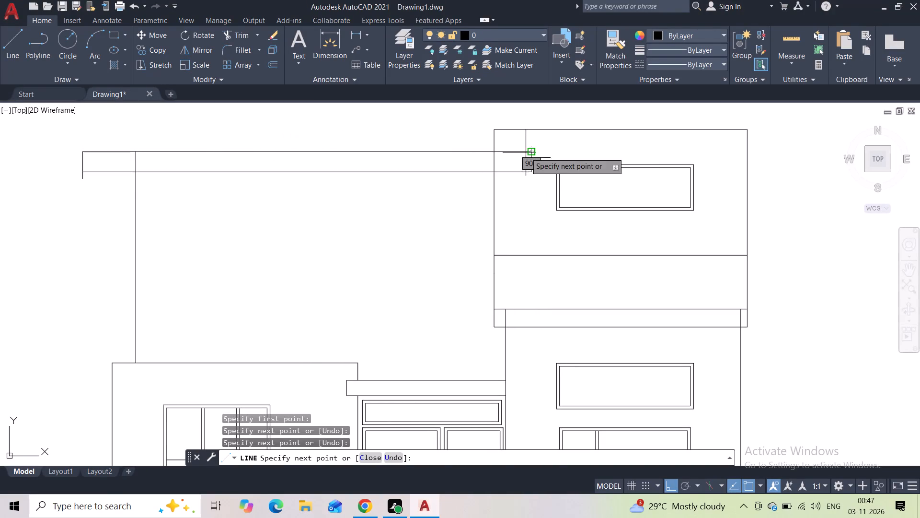
pyautogui.press('Escape')
# Trim the piece of the left end line that projects below the roof slab's underside.
pyautogui.click(241, 34)
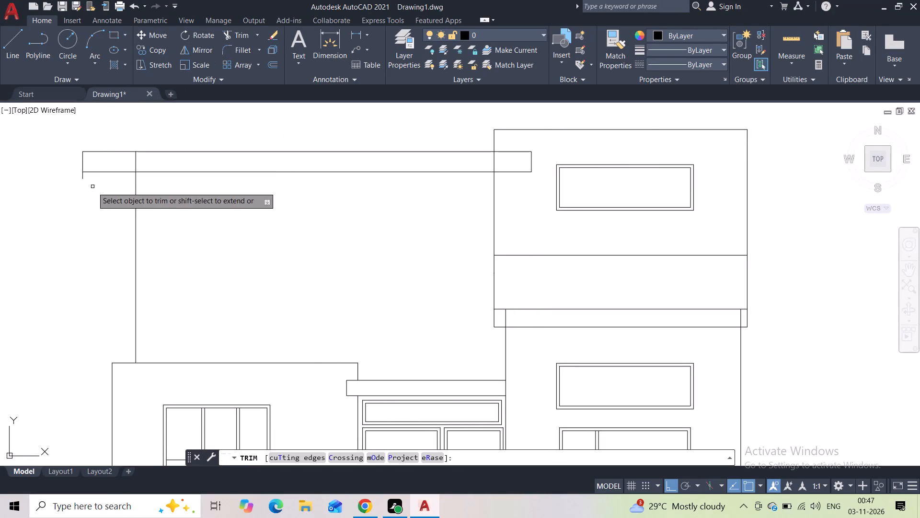
pyautogui.scroll(2, 92, 187)
pyautogui.moveTo(77, 160); pyautogui.dragTo(50, 157)
pyautogui.scroll(-5, 48, 173)
pyautogui.press('Escape')
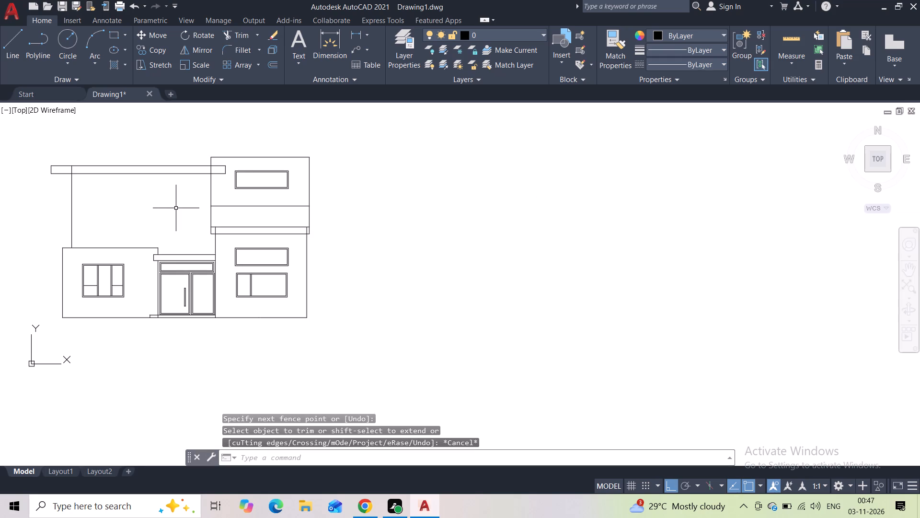
# Trim the segment of the top-right volume's left edge that crosses the roof slab.
pyautogui.moveTo(210, 196); pyautogui.dragTo(210, 197, button='middle')
pyautogui.moveTo(210, 197); pyautogui.dragTo(138, 271, button='middle')
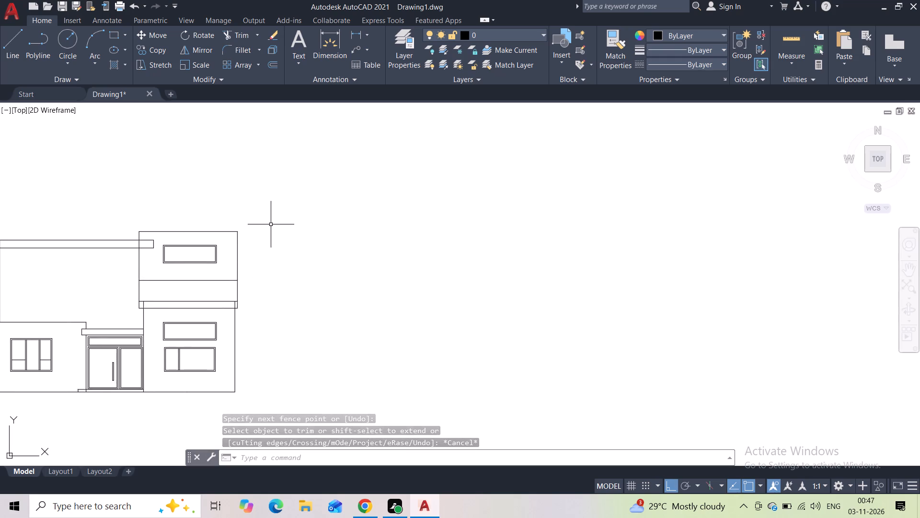
pyautogui.scroll(3, 125, 245)
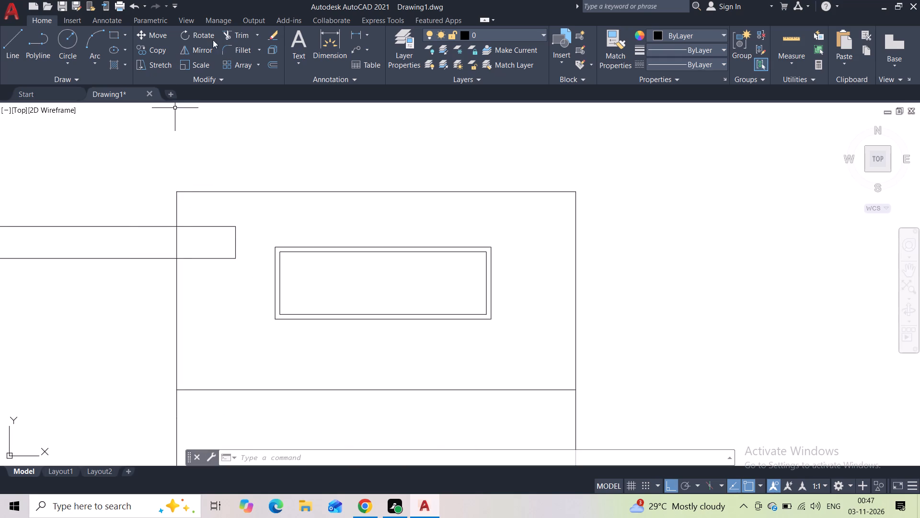
pyautogui.click(229, 35)
pyautogui.moveTo(200, 246); pyautogui.dragTo(154, 240)
pyautogui.press('Escape')
pyautogui.scroll(-1, 151, 280)
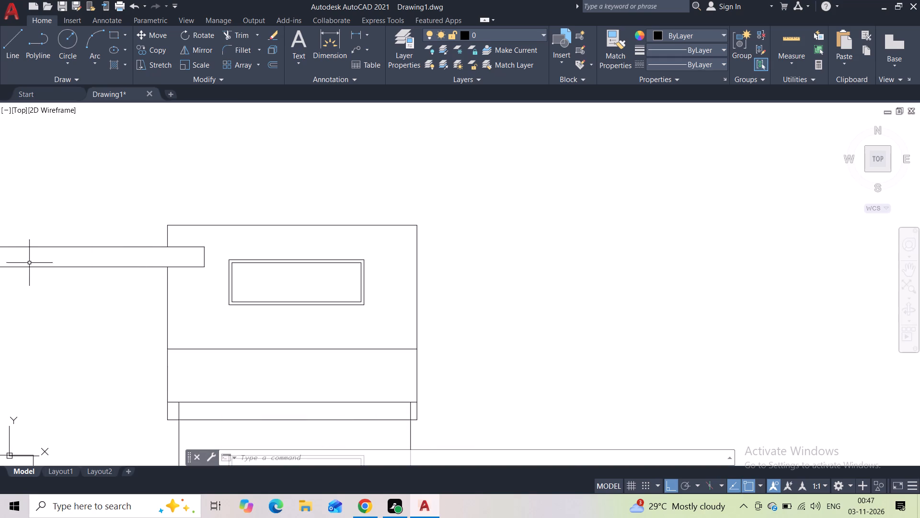
# Draw a window rectangle about 3'-10" by 1'-10" on the left upper-floor wall, below the roof slab near the right-hand volume.
pyautogui.scroll(-2, 40, 277)
pyautogui.moveTo(58, 300); pyautogui.dragTo(249, 284, button='middle')
pyautogui.click(112, 37)
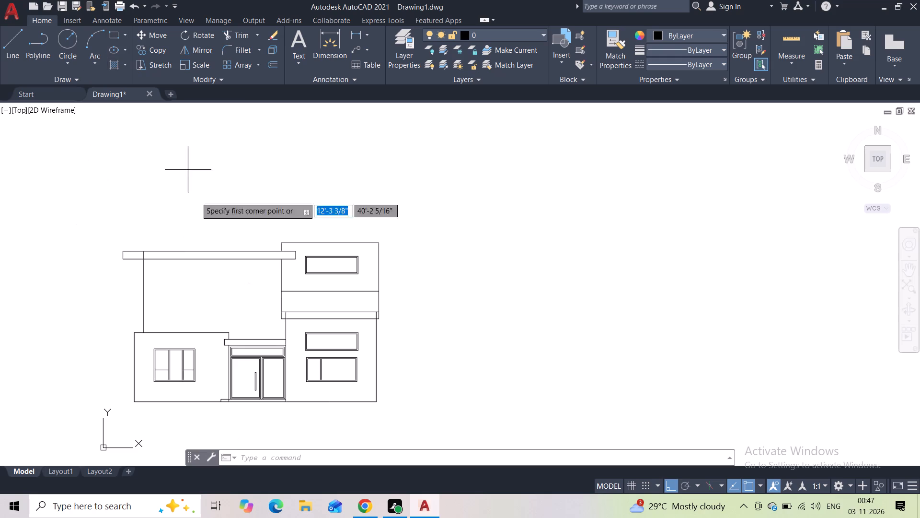
pyautogui.scroll(1, 264, 290)
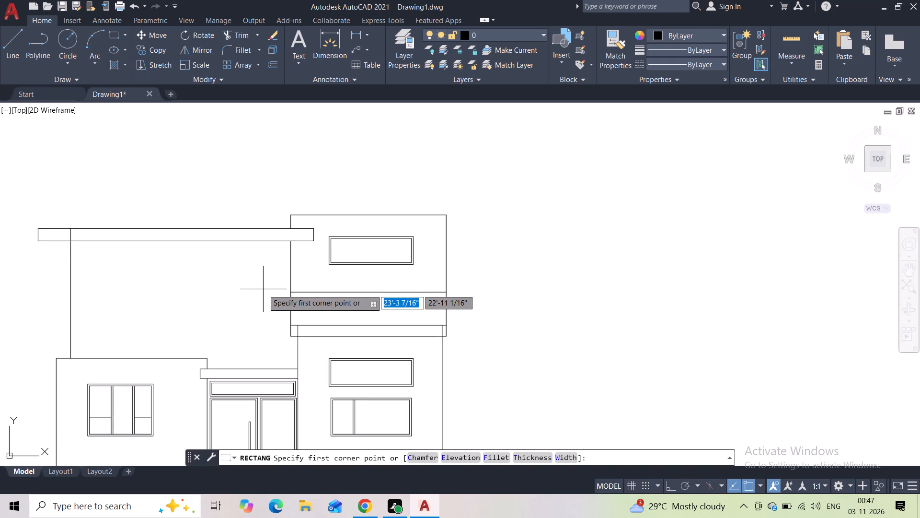
pyautogui.scroll(1, 261, 288)
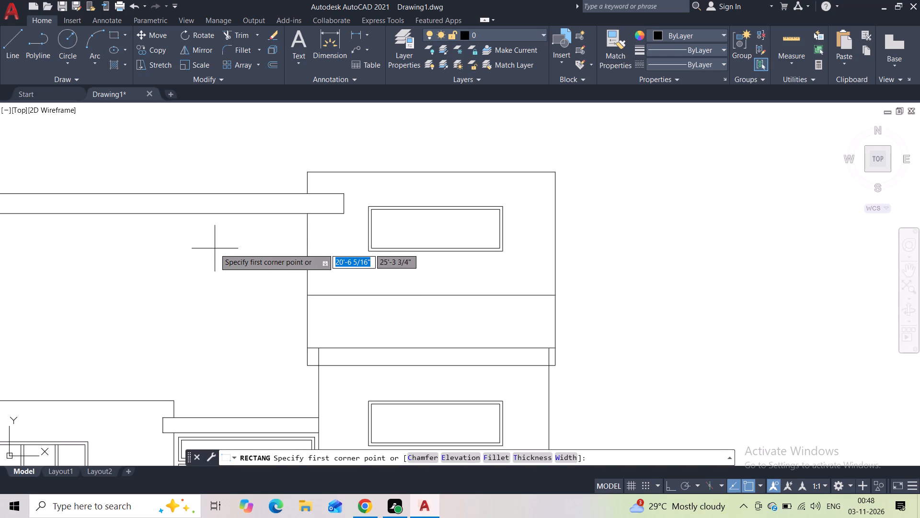
pyautogui.click(215, 248)
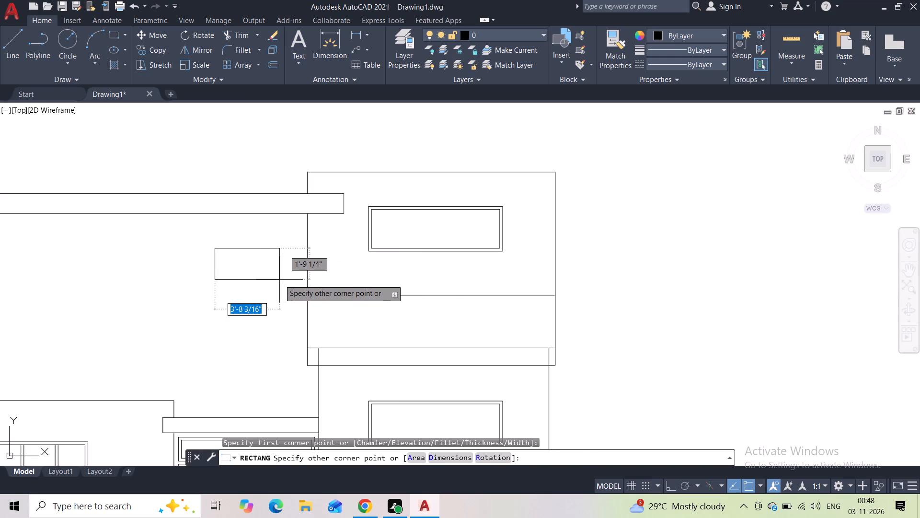
pyautogui.click(283, 281)
# Offset the new small window rectangle 2" outward to form its frame.
pyautogui.click(264, 244)
pyautogui.click(261, 250)
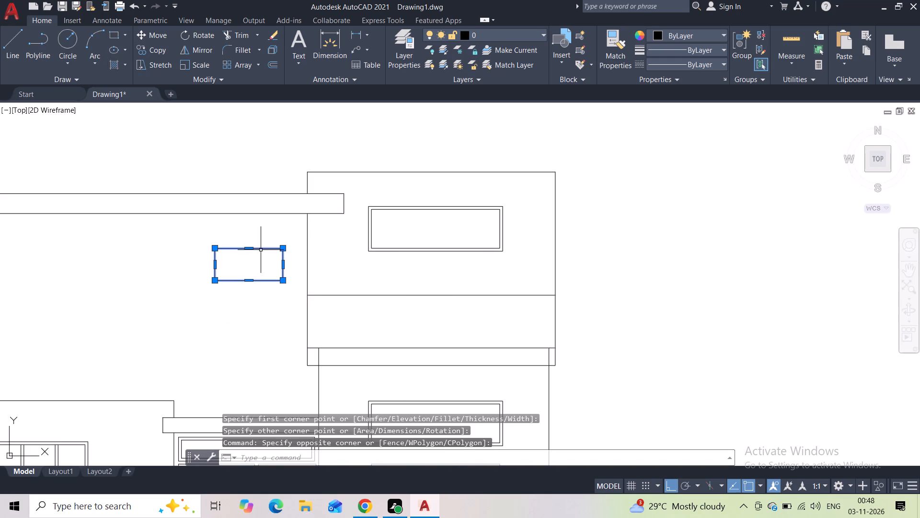
pyautogui.click(276, 64)
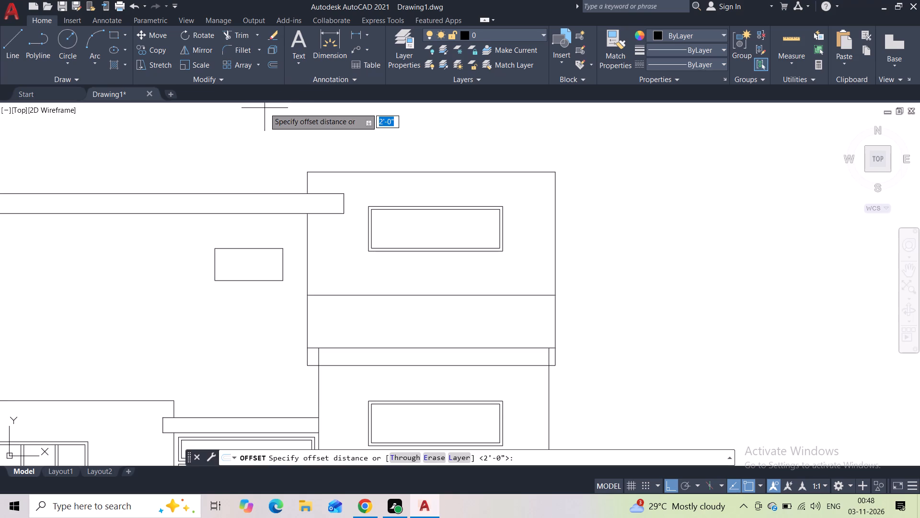
pyautogui.write('2"')
pyautogui.press('Return')
pyautogui.click(264, 108)
pyautogui.press('Escape')
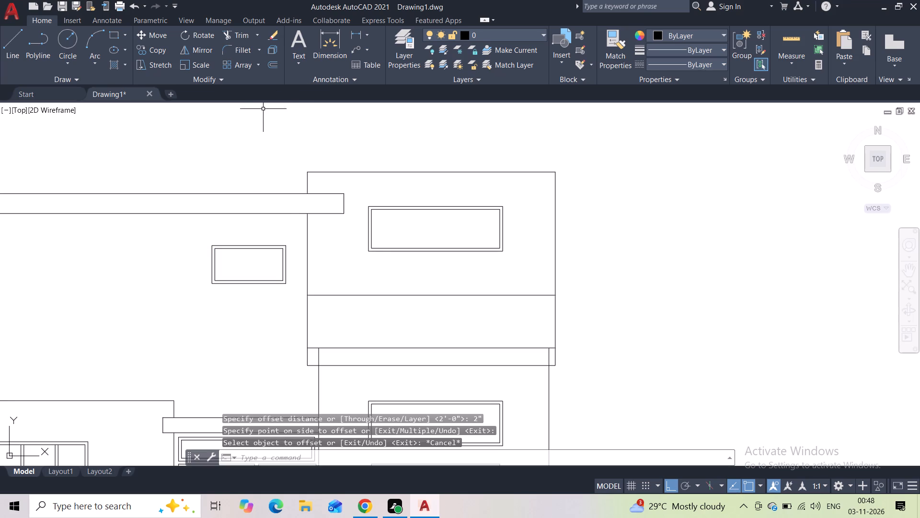
# Draw a door rectangle about 7'-2" wide and 8'-10" high standing on the lower-left block's top line, level with the small window's top.
pyautogui.moveTo(201, 286); pyautogui.dragTo(302, 256, button='middle')
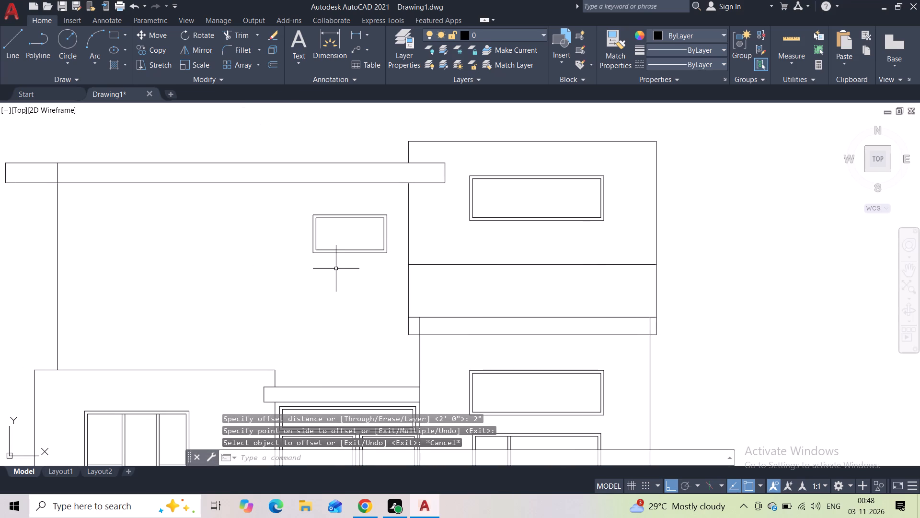
pyautogui.click(115, 35)
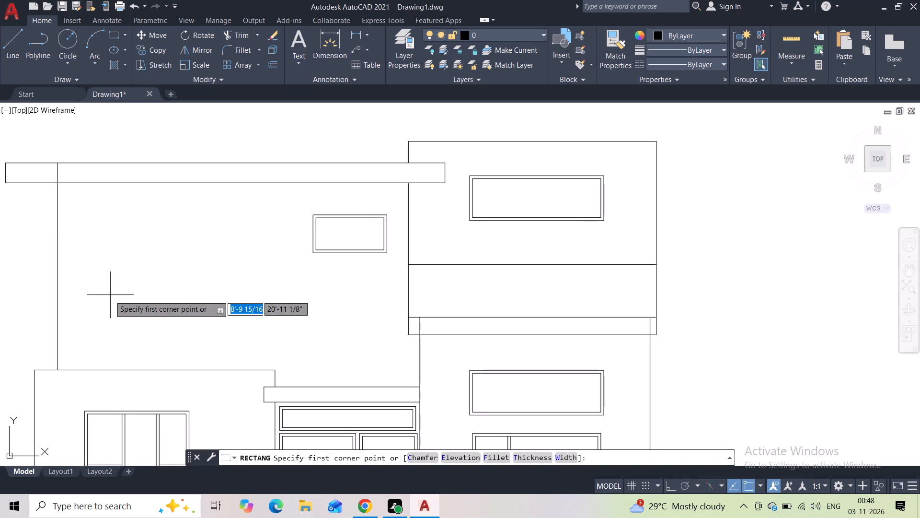
pyautogui.click(94, 366)
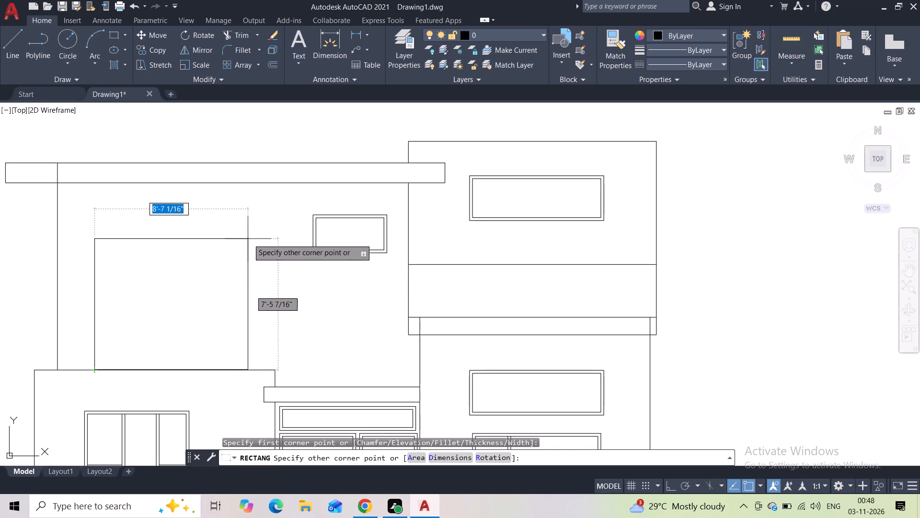
pyautogui.click(221, 219)
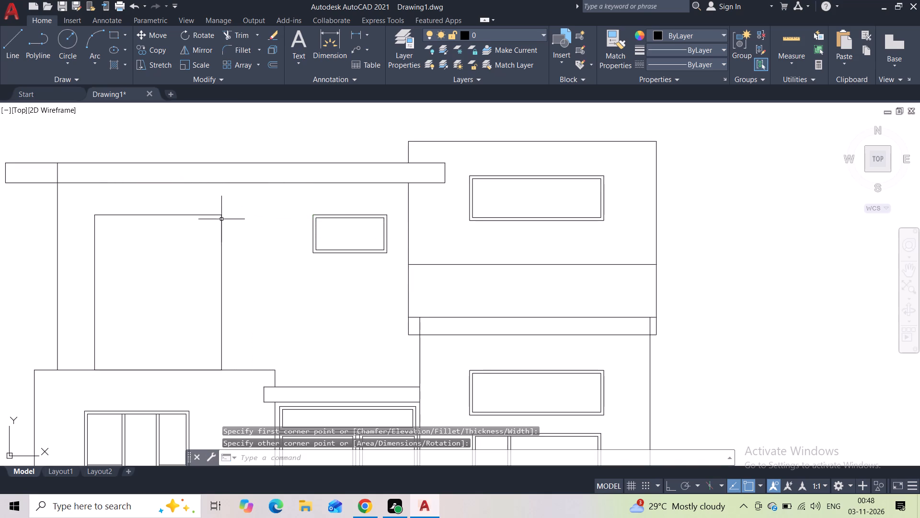
# Offset the upper-floor door rectangle 2" inward to form its frame.
pyautogui.moveTo(180, 284); pyautogui.dragTo(258, 259, button='middle')
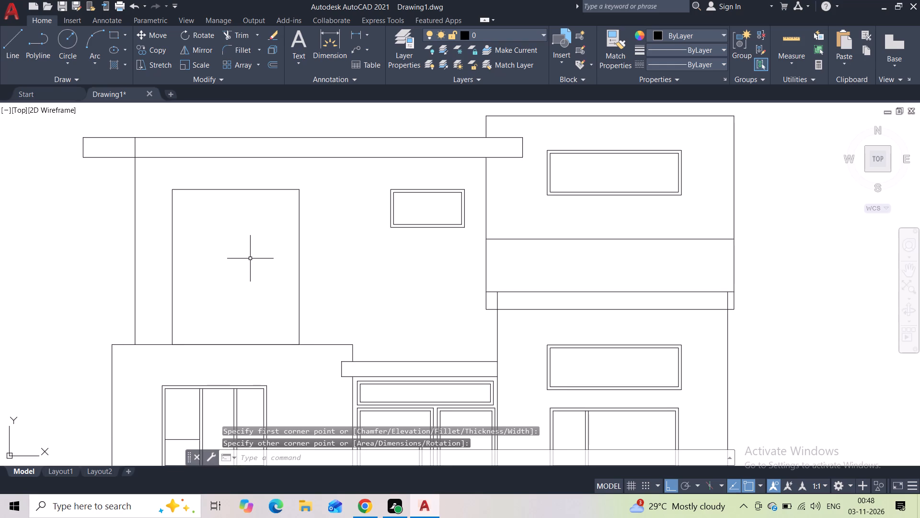
pyautogui.moveTo(296, 181); pyautogui.dragTo(287, 189)
pyautogui.click(254, 224)
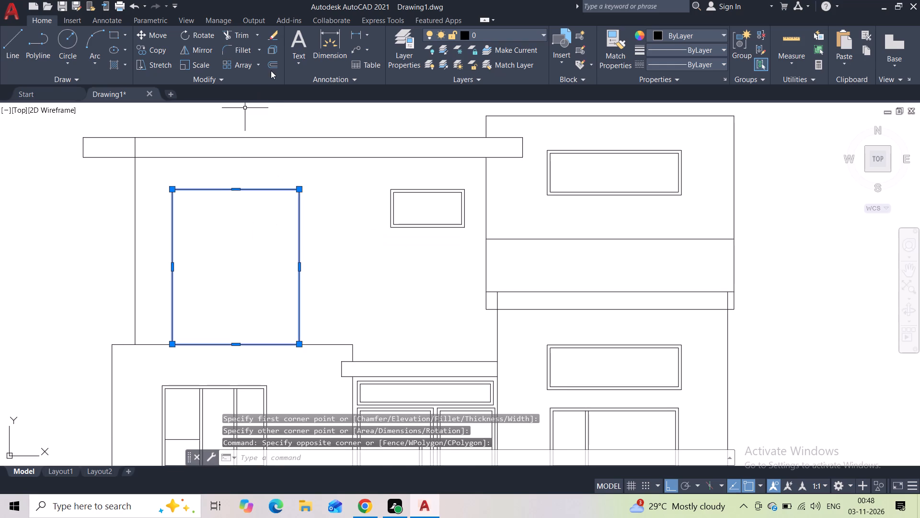
pyautogui.click(272, 67)
pyautogui.press('2')
pyautogui.hotkey('shift', '"')
pyautogui.press('Return')
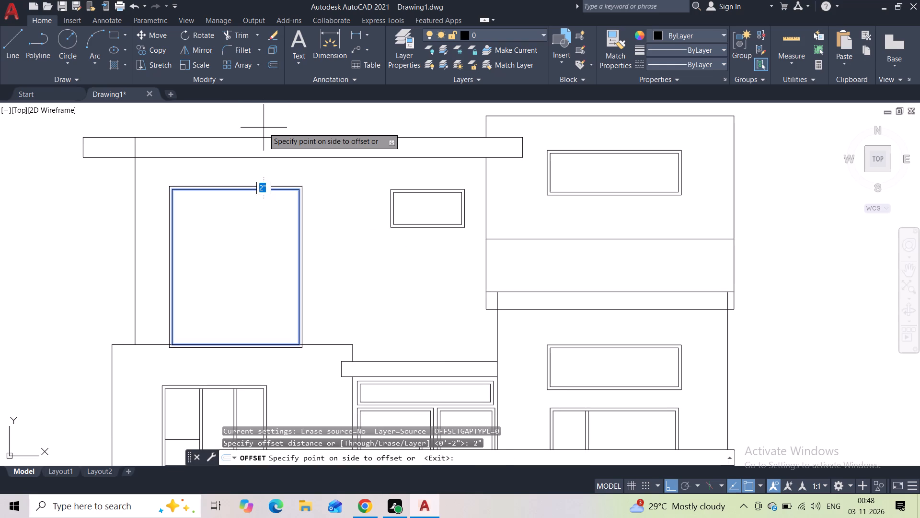
pyautogui.click(225, 197)
pyautogui.press('Escape')
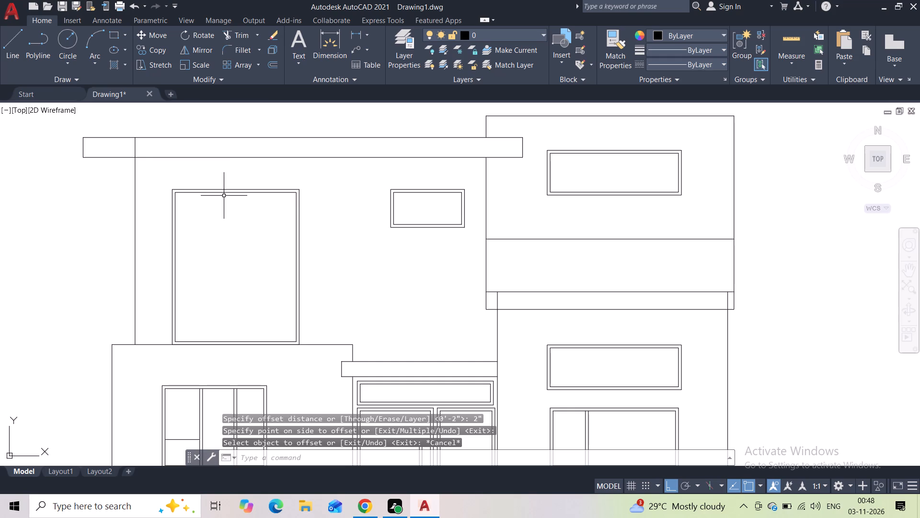
# Draw a vertical centre line inside the upper-floor door frame, from its inner top edge to its inner bottom edge.
pyautogui.click(9, 44)
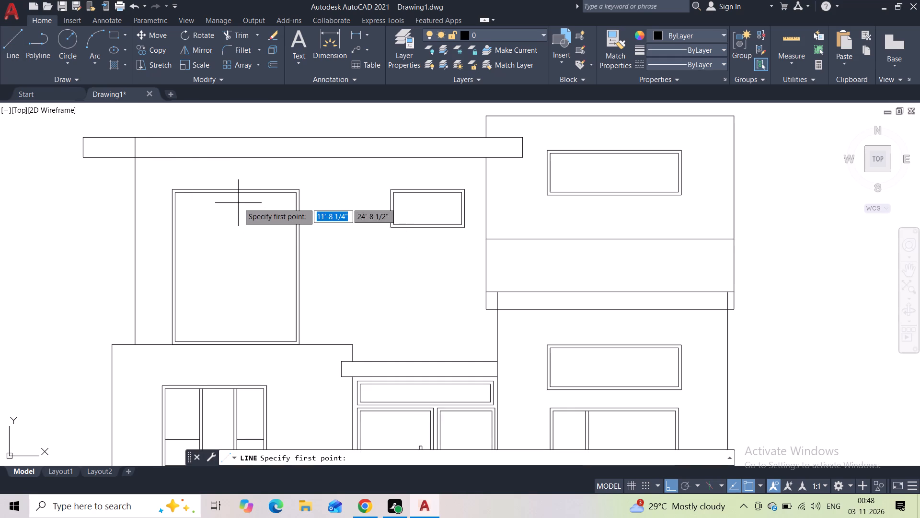
pyautogui.click(235, 192)
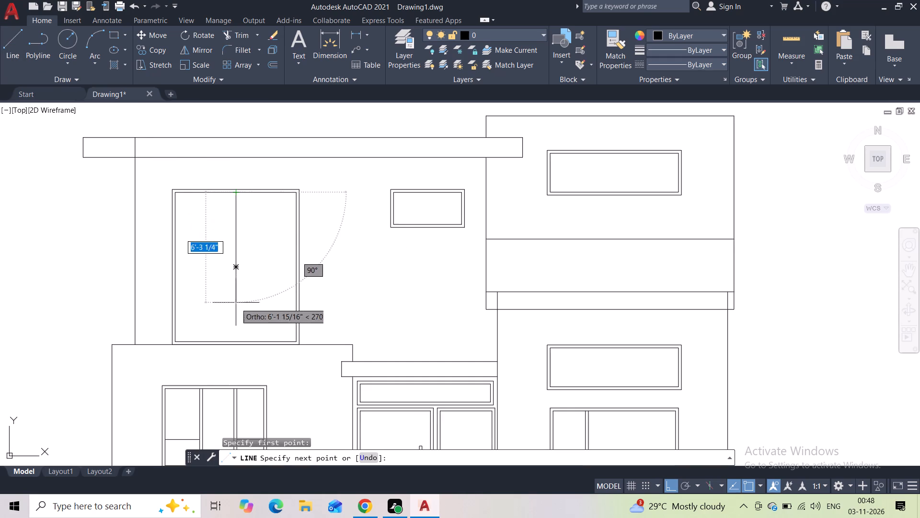
pyautogui.click(235, 338)
pyautogui.press('Escape')
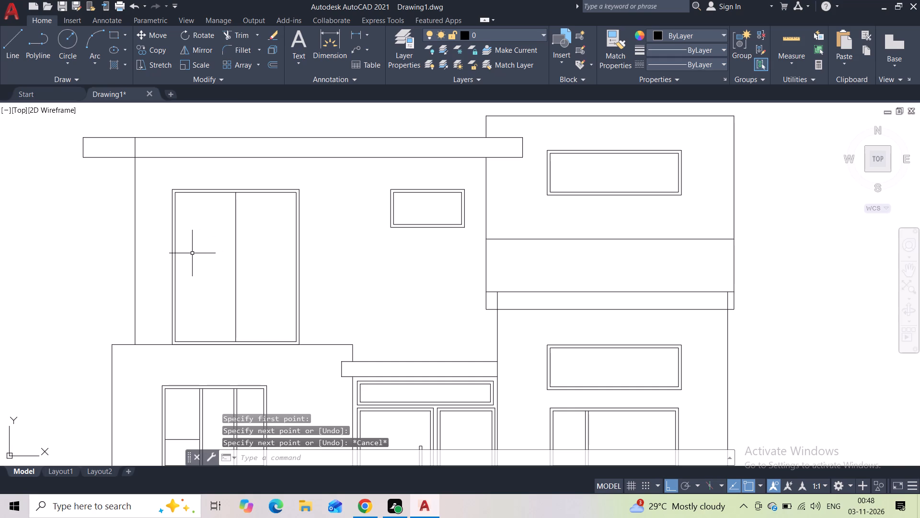
# Draw a balcony railing outline 3' high and about 11'-6" long on the lower-left block's top line, crossing the upper-floor door.
pyautogui.click(16, 56)
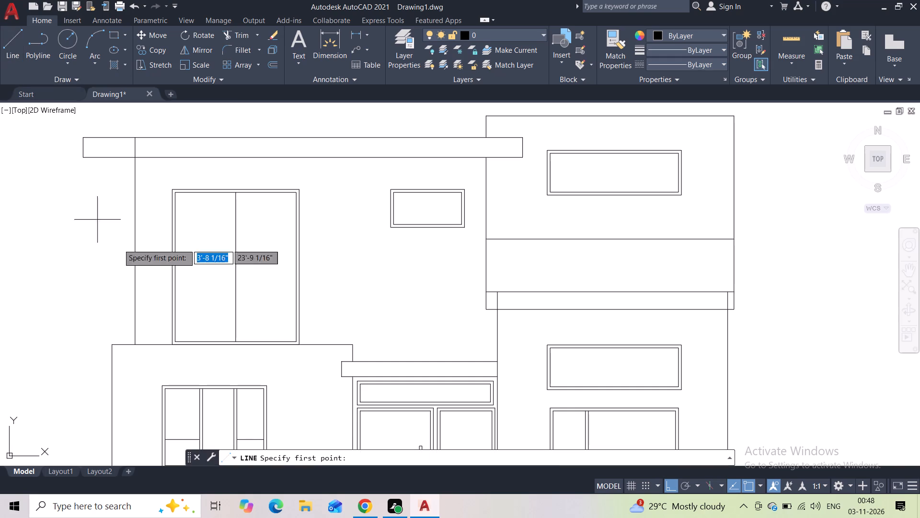
pyautogui.click(142, 343)
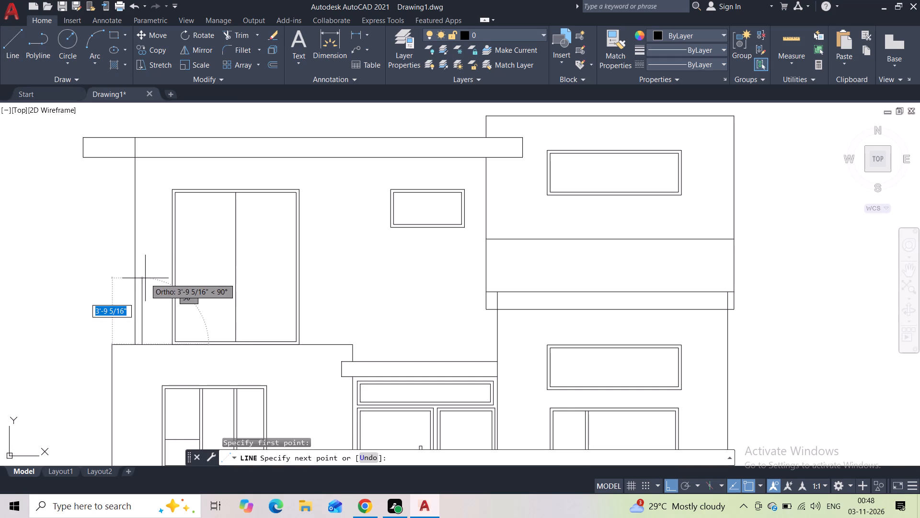
pyautogui.press('3')
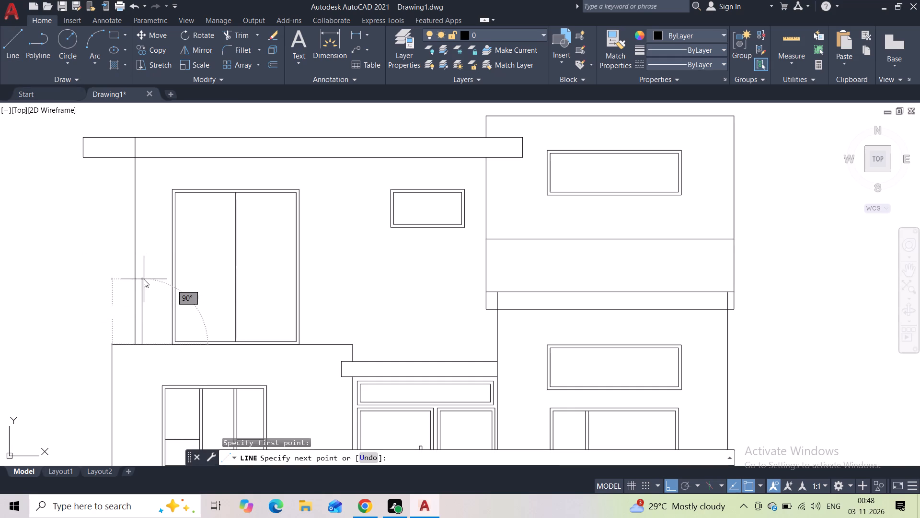
pyautogui.press("'")
pyautogui.press('Return')
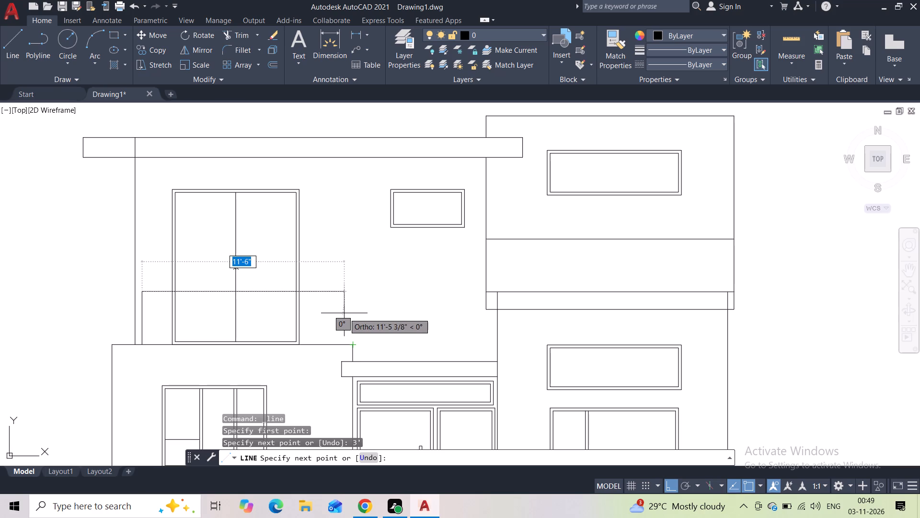
pyautogui.click(345, 313)
pyautogui.click(344, 342)
pyautogui.press('Escape')
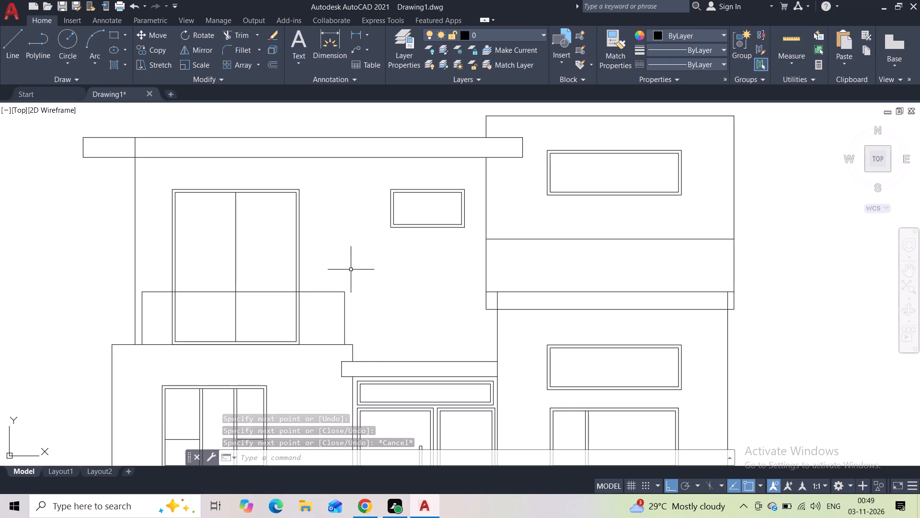
# Draw a horizontal ground line extending left from the bottom-left corner of the lower-left block.
pyautogui.scroll(-2, 360, 261)
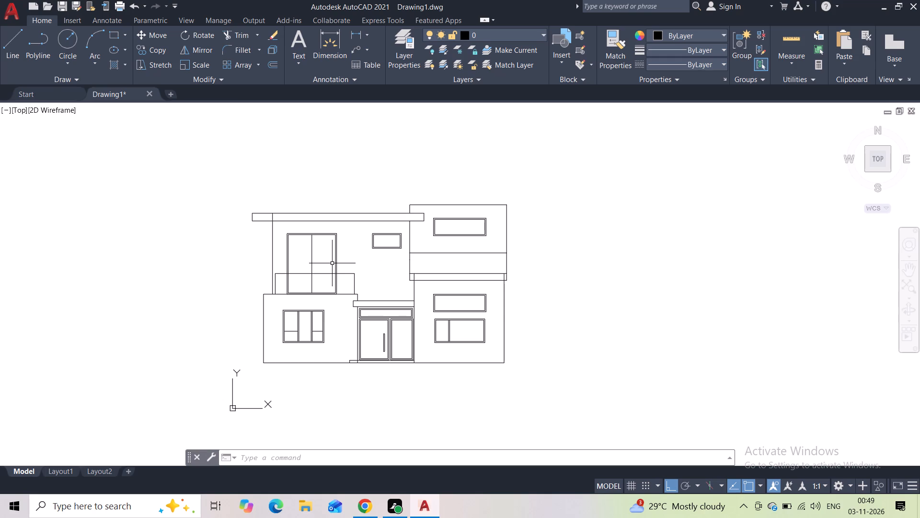
pyautogui.click(18, 60)
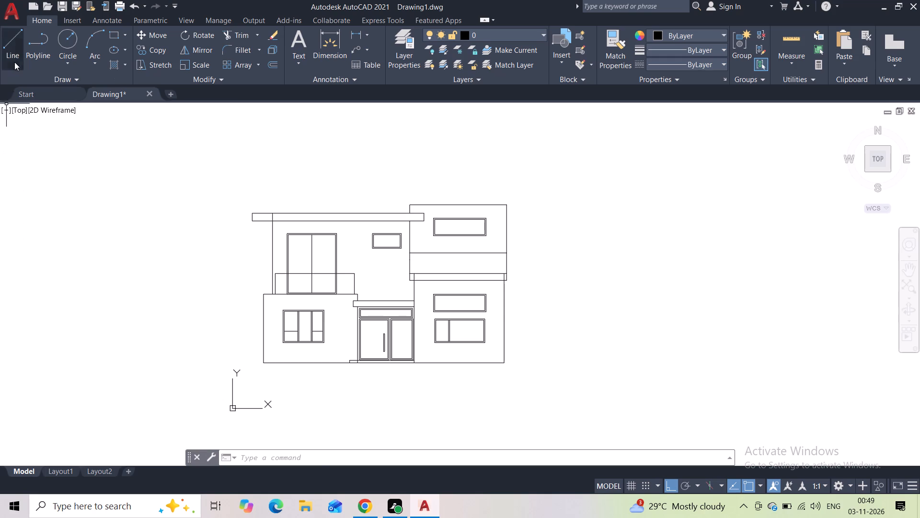
pyautogui.click(264, 360)
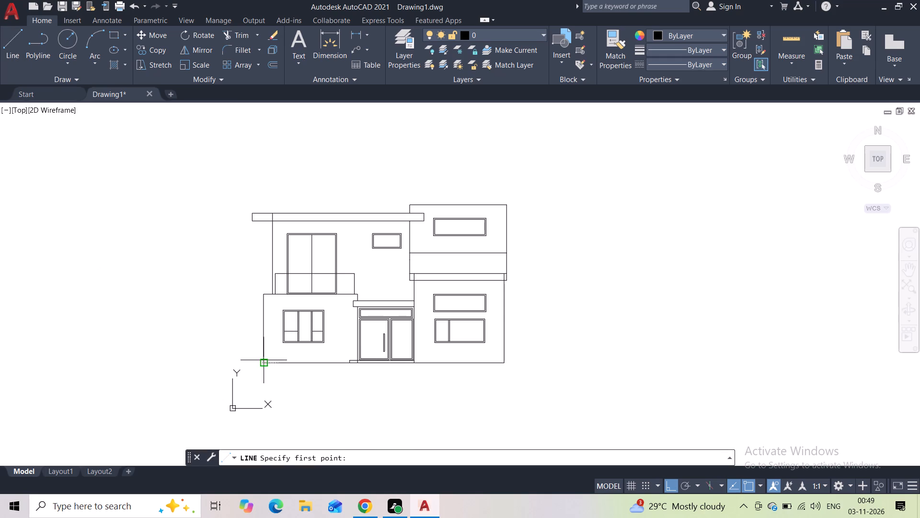
pyautogui.click(167, 358)
pyautogui.press('Escape')
# Load the ACAD_ISO02W100 ISO dash linetype into the drawing.
pyautogui.click(669, 52)
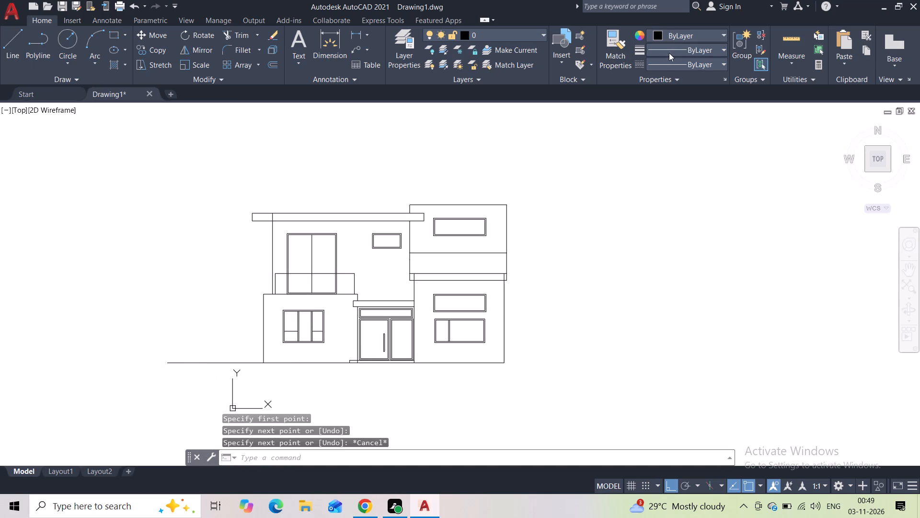
pyautogui.click(688, 47)
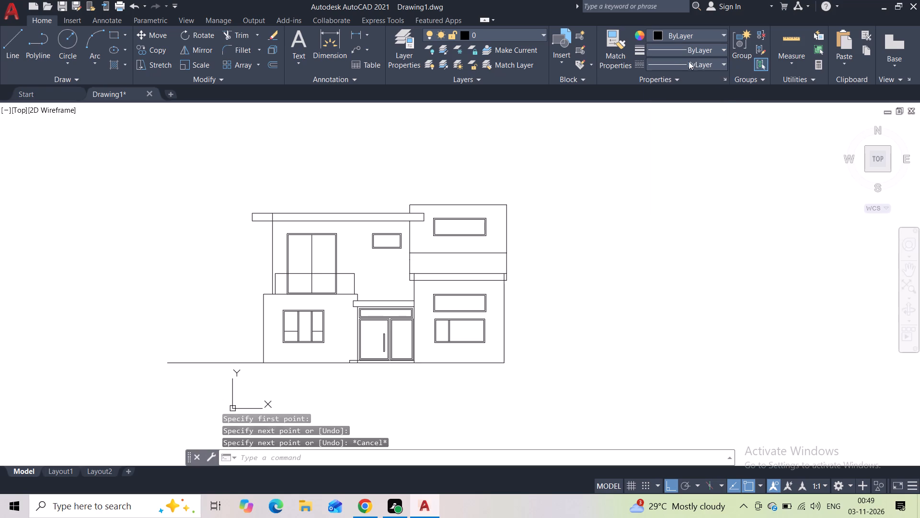
pyautogui.click(689, 62)
pyautogui.click(669, 125)
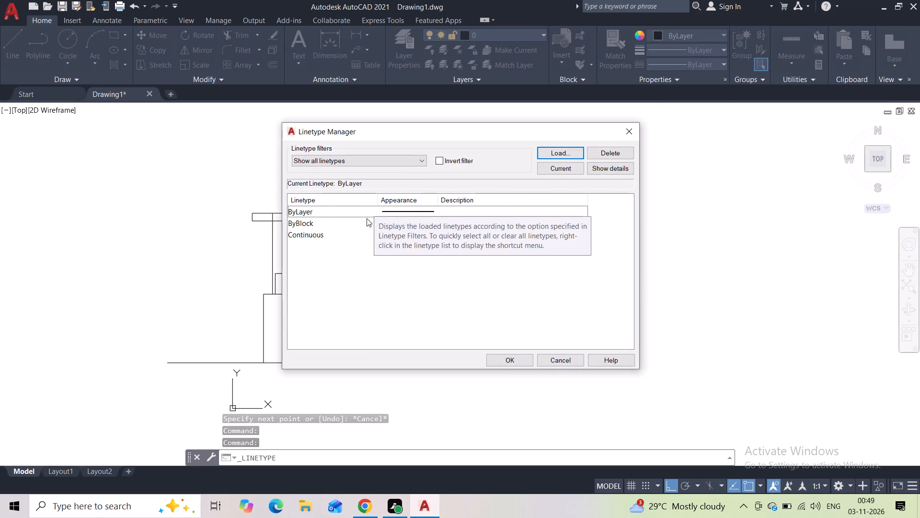
pyautogui.click(552, 154)
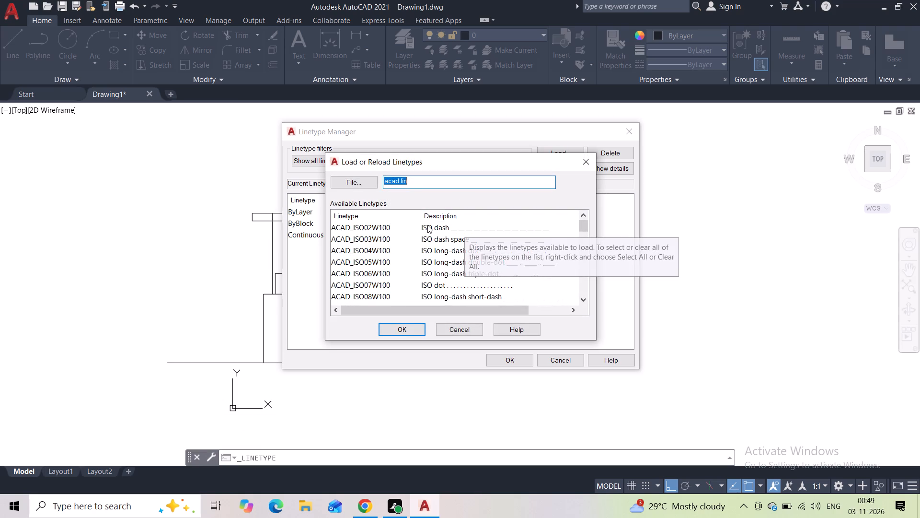
pyautogui.click(432, 224)
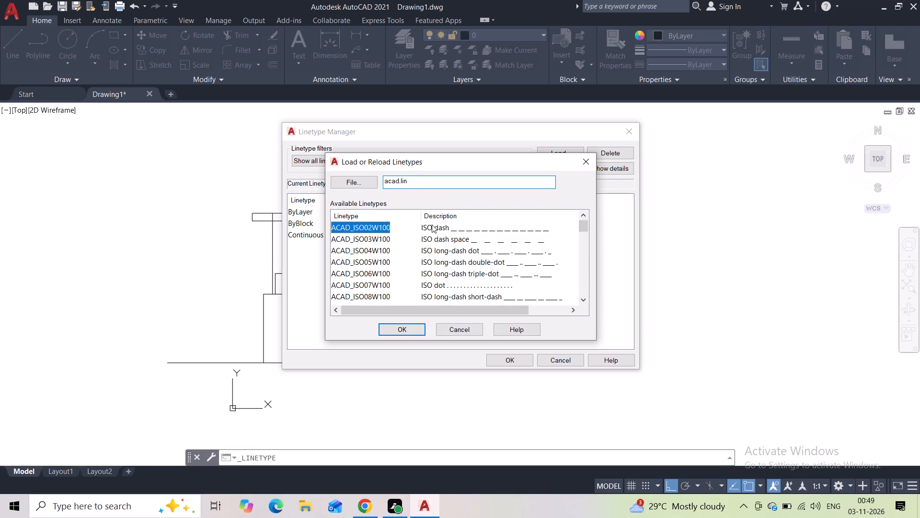
pyautogui.click(406, 330)
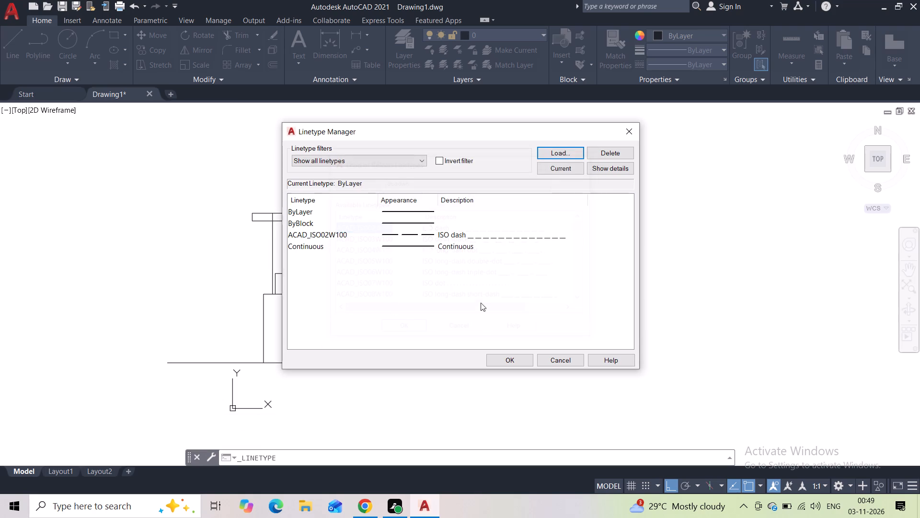
pyautogui.click(510, 361)
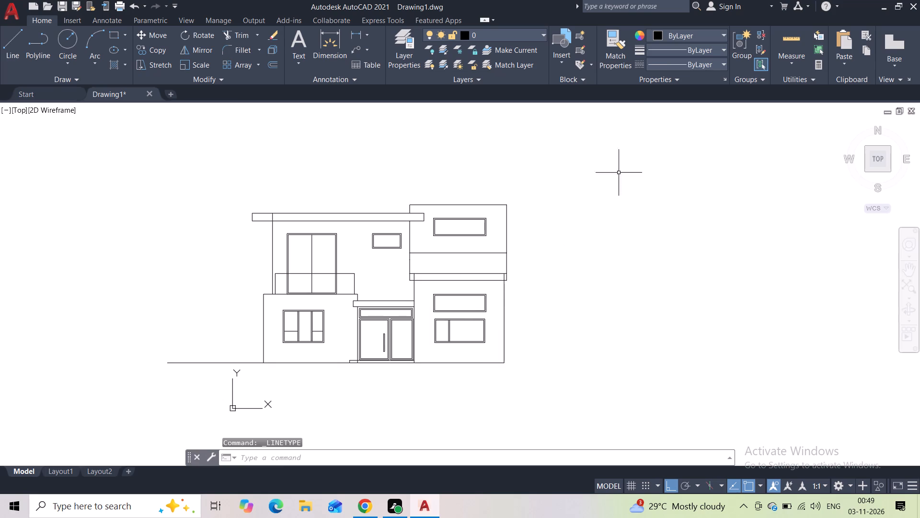
# Draw a horizontal ACAD_ISO02W100 dashed line, about 14' long, from the entrance door's inner bottom-left corner to the lower-left block's left edge.
pyautogui.click(652, 66)
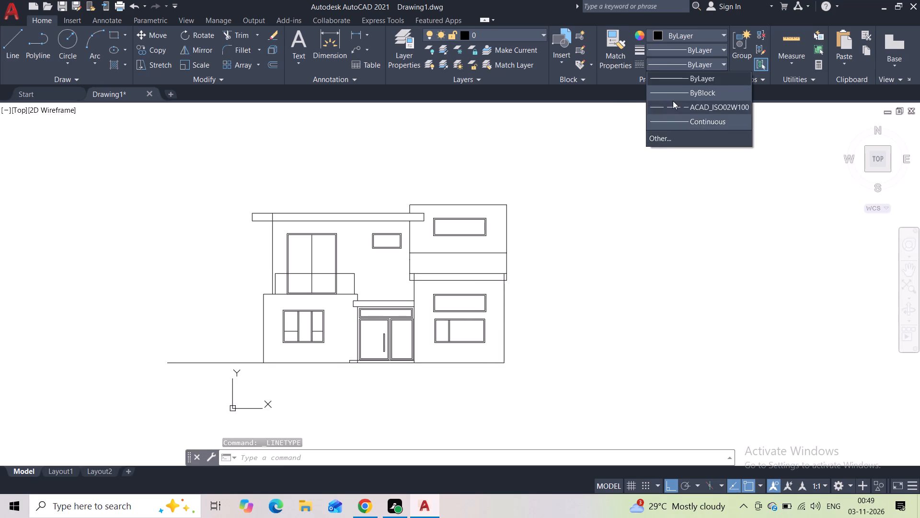
pyautogui.click(673, 101)
pyautogui.click(16, 50)
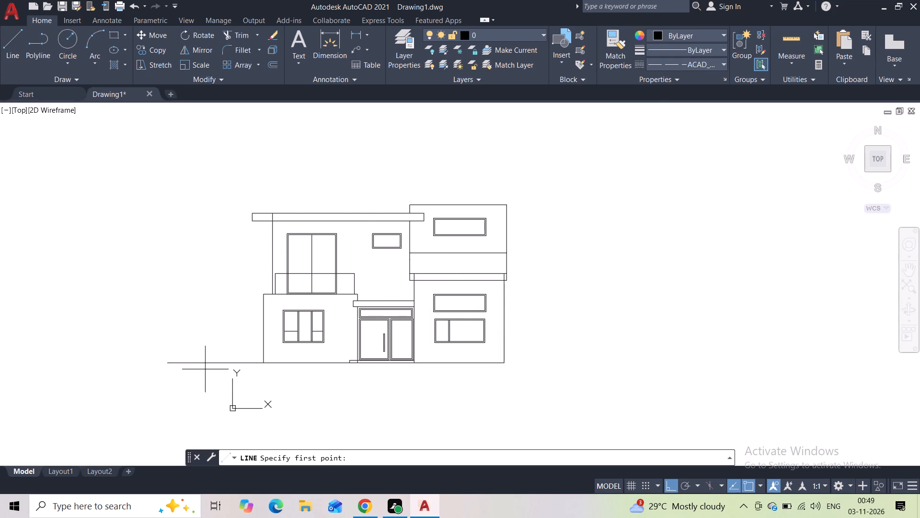
pyautogui.scroll(2, 283, 375)
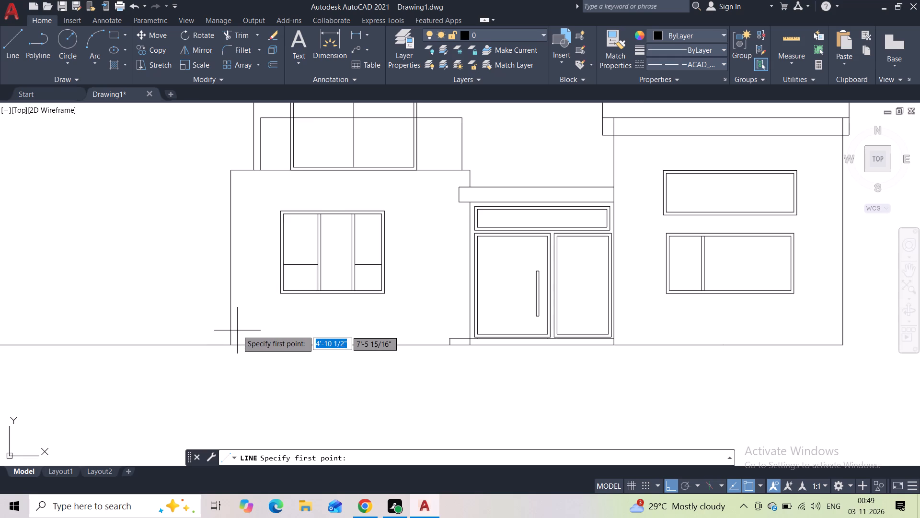
pyautogui.scroll(2, 415, 333)
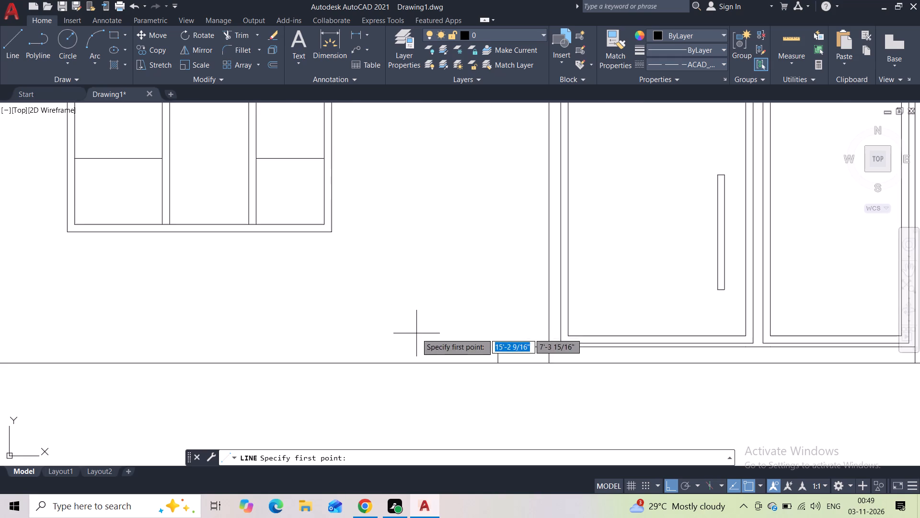
pyautogui.click(572, 337)
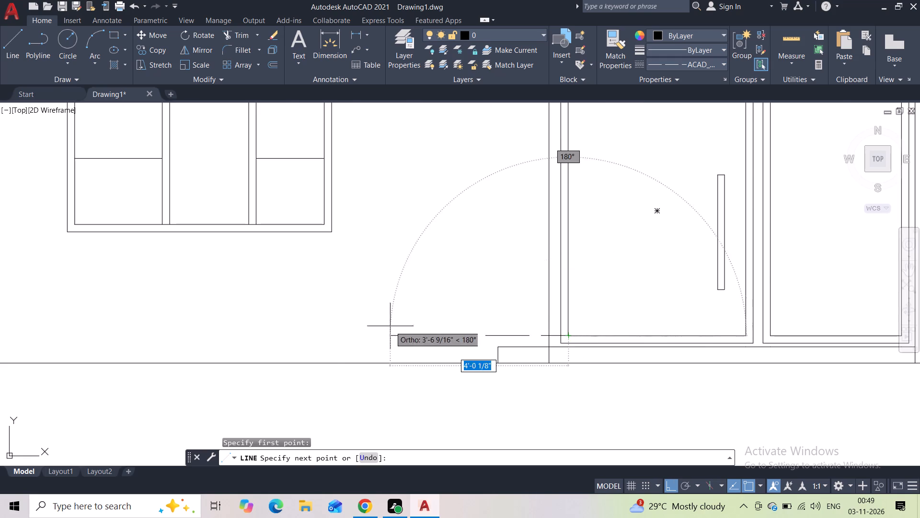
pyautogui.moveTo(271, 314); pyautogui.dragTo(457, 337, button='middle')
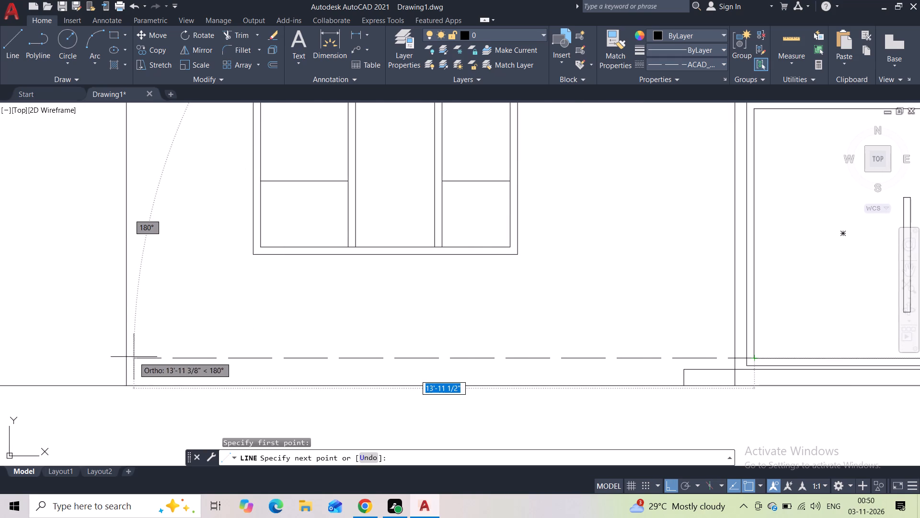
pyautogui.click(129, 357)
pyautogui.press('Escape')
# Draw a matching dashed line, about 13' long, from the narrow door panel's inner bottom-right corner to the lower-right volume's right edge.
pyautogui.moveTo(213, 339); pyautogui.dragTo(52, 271, button='middle')
pyautogui.scroll(-2, 52, 271)
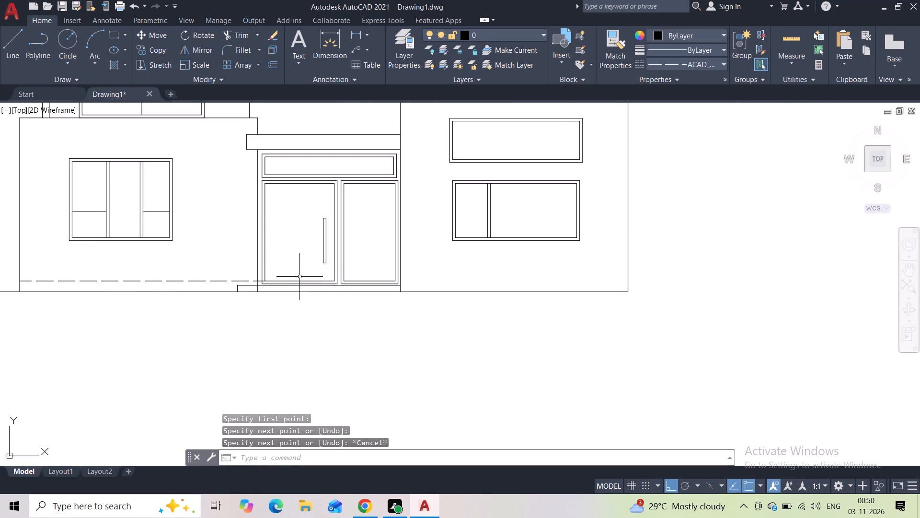
pyautogui.scroll(3, 280, 284)
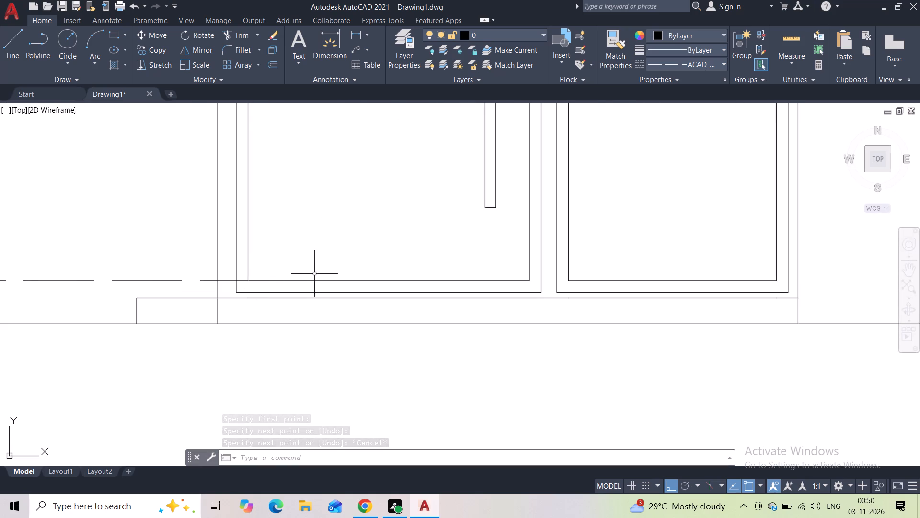
pyautogui.scroll(-2, 314, 275)
pyautogui.press('space')
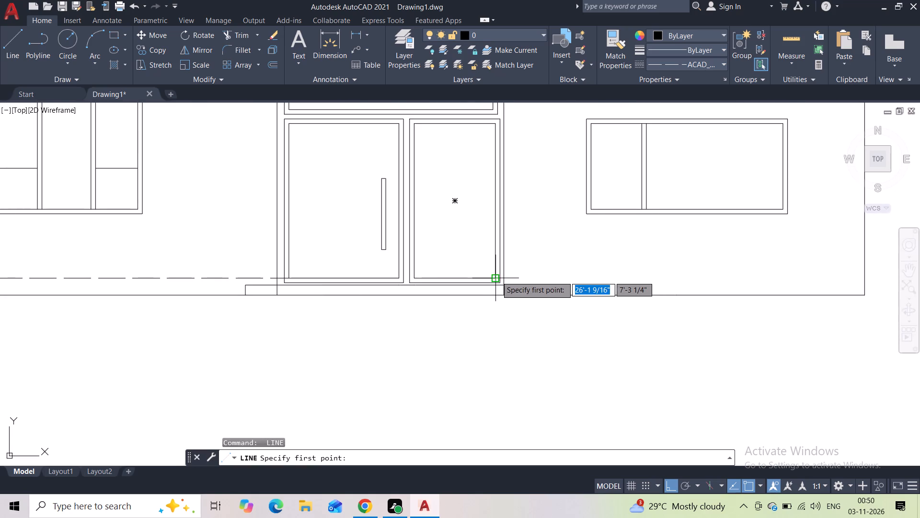
pyautogui.click(496, 276)
pyautogui.moveTo(598, 272); pyautogui.dragTo(385, 282, button='middle')
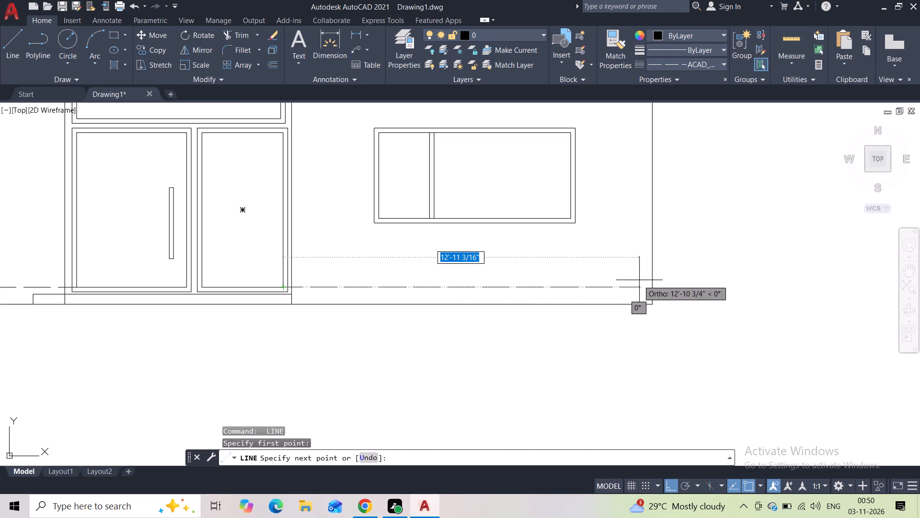
pyautogui.click(651, 290)
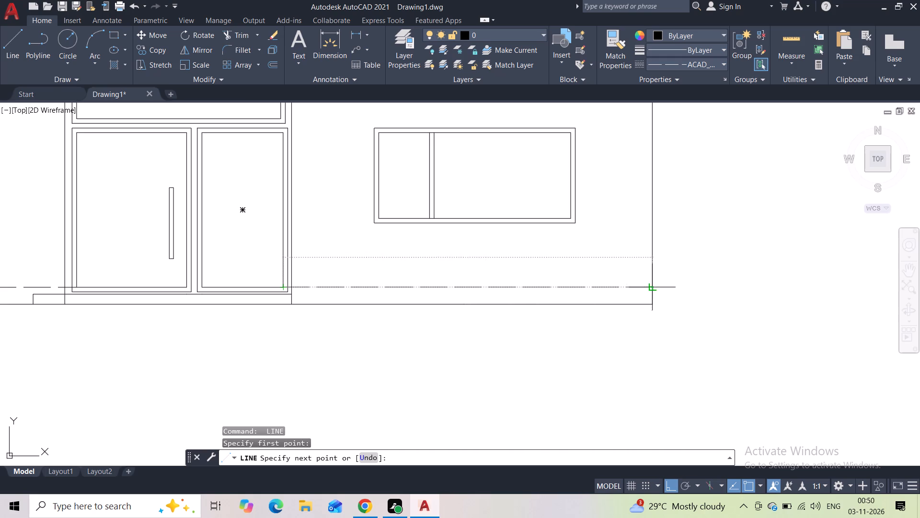
pyautogui.press('Escape')
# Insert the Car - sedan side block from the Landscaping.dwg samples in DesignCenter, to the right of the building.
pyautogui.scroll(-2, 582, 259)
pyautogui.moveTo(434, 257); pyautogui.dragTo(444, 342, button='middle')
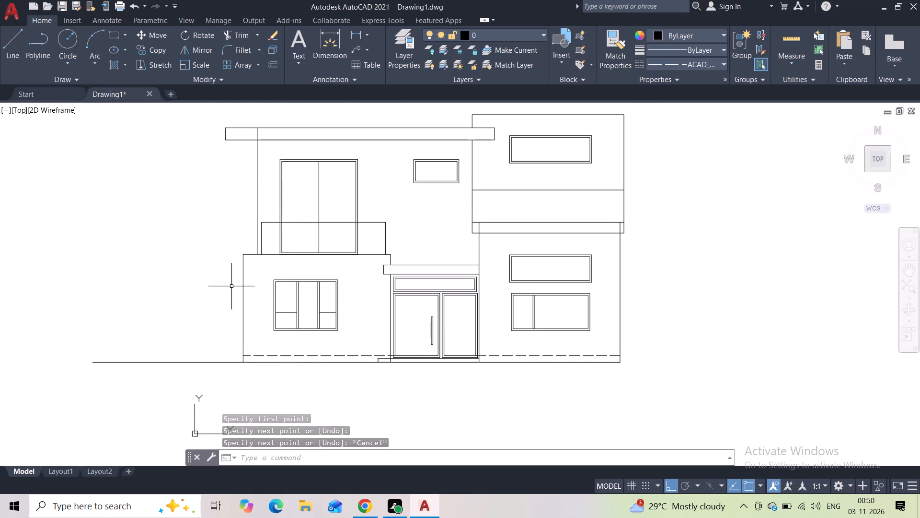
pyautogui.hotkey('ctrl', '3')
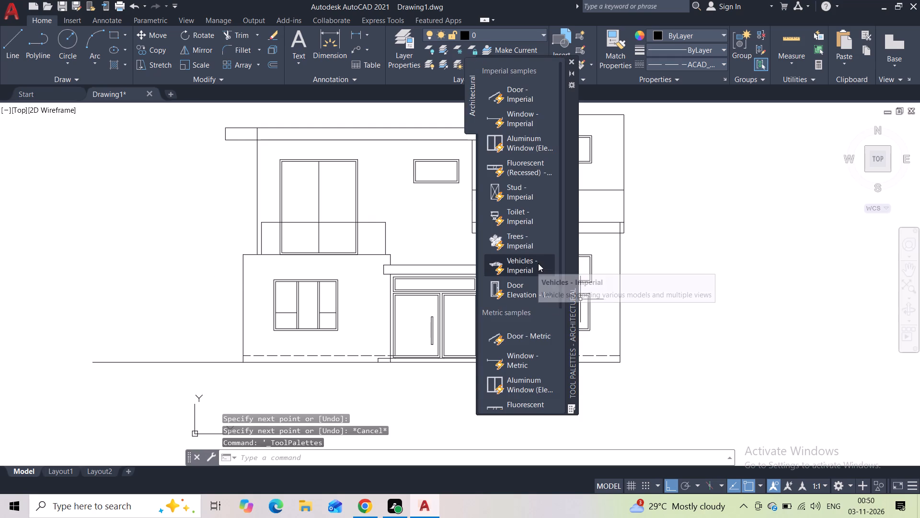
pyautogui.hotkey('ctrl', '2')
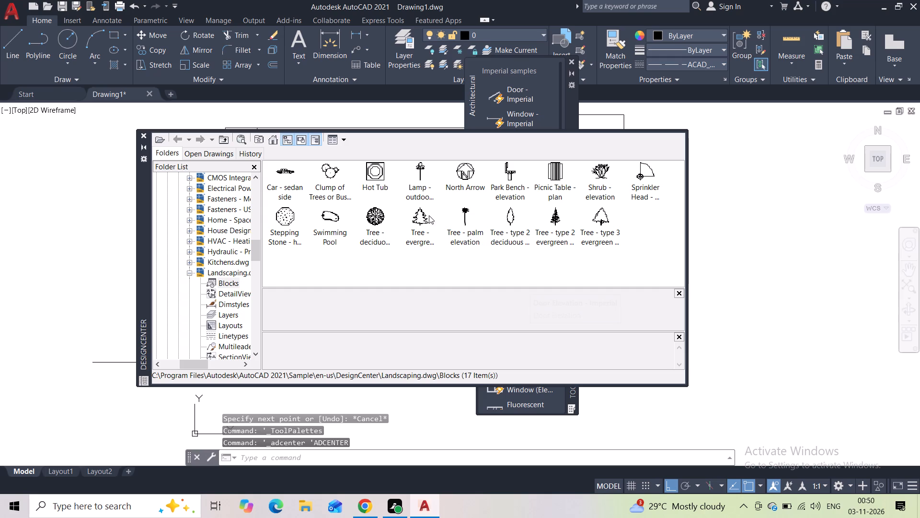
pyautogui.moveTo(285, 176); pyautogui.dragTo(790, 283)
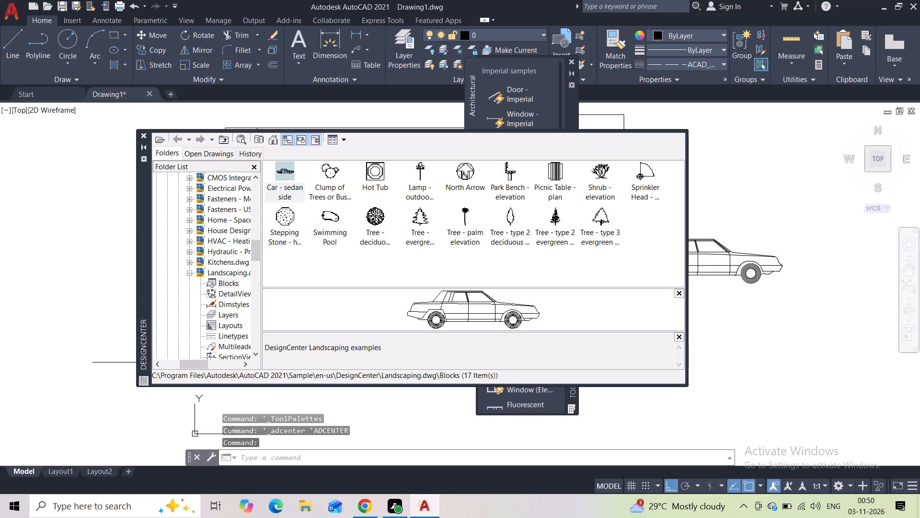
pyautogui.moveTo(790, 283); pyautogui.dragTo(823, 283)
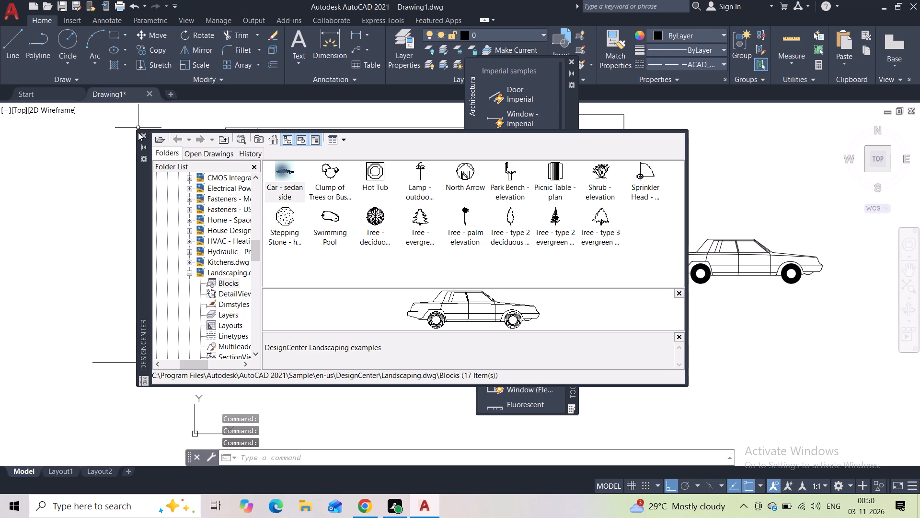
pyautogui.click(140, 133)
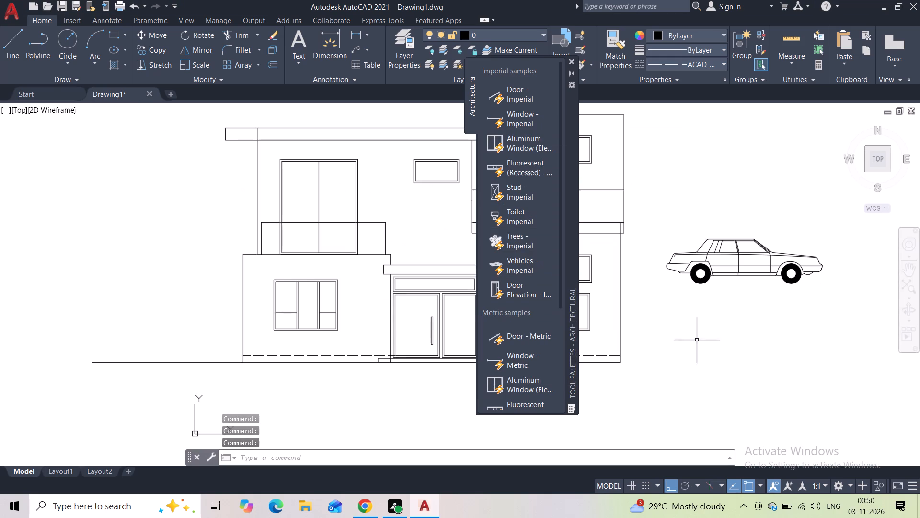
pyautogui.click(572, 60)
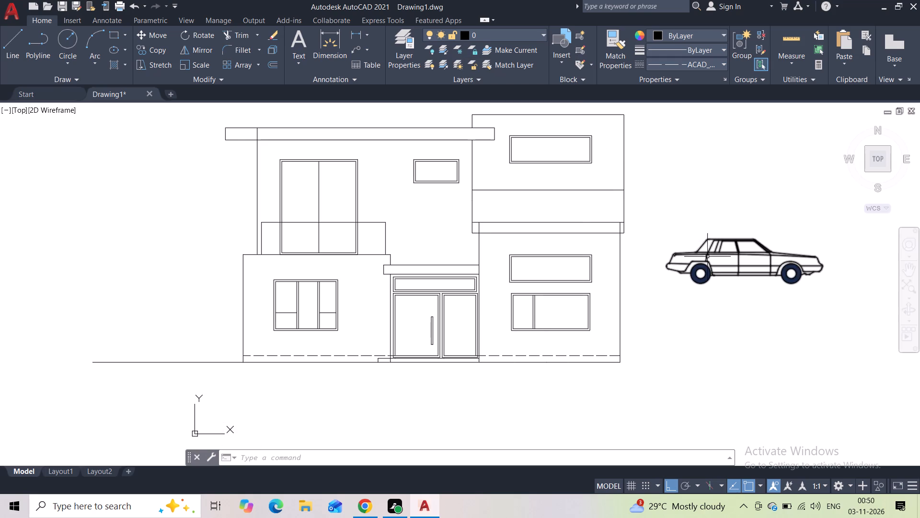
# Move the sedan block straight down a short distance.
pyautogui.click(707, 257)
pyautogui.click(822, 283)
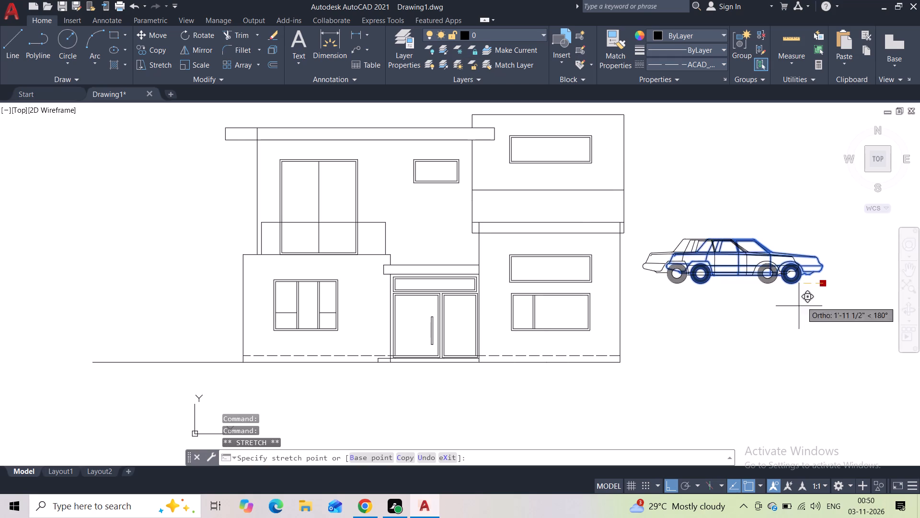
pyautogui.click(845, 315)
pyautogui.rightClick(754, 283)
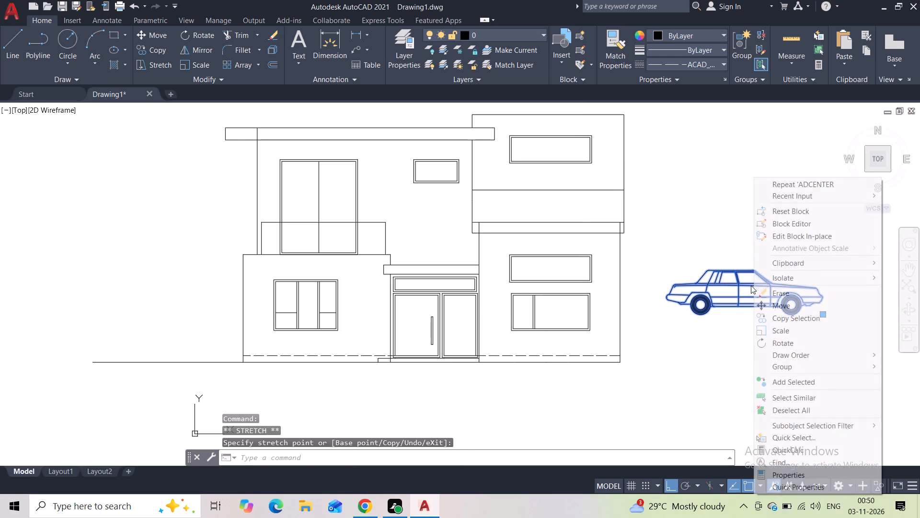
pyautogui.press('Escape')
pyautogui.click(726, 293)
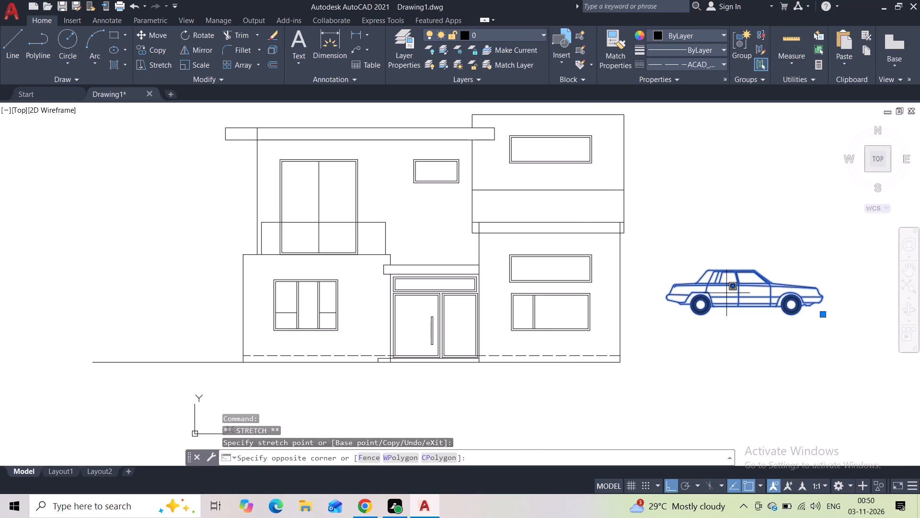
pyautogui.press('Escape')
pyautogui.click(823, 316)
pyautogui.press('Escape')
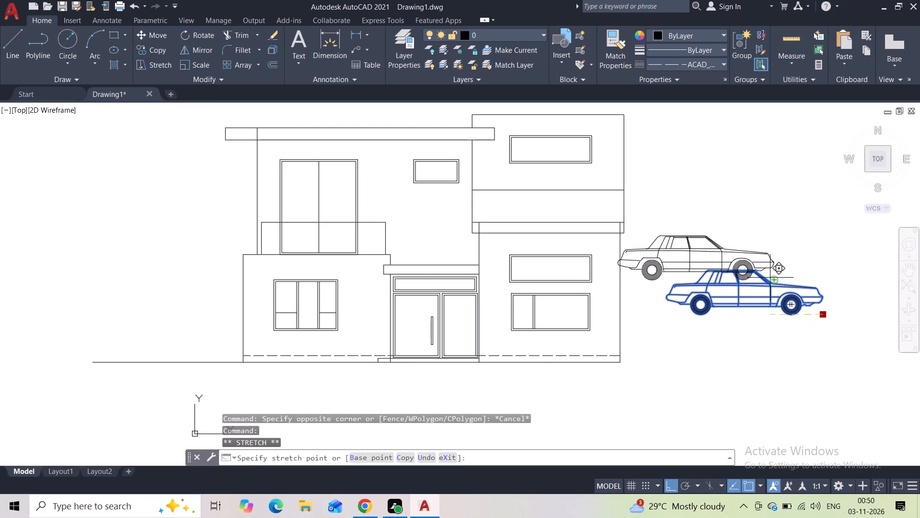
# Insert the Vehicles - Metric block from the Architectural tool palette, to the right of the building above the sedan.
pyautogui.hotkey('ctrl', '2')
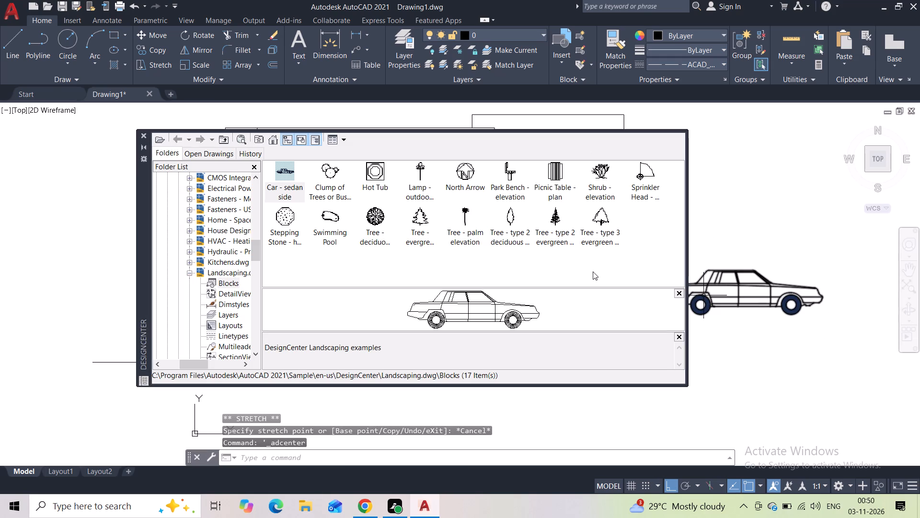
pyautogui.scroll(3, 476, 252)
pyautogui.scroll(-6, 475, 249)
pyautogui.hotkey('ctrl', '3')
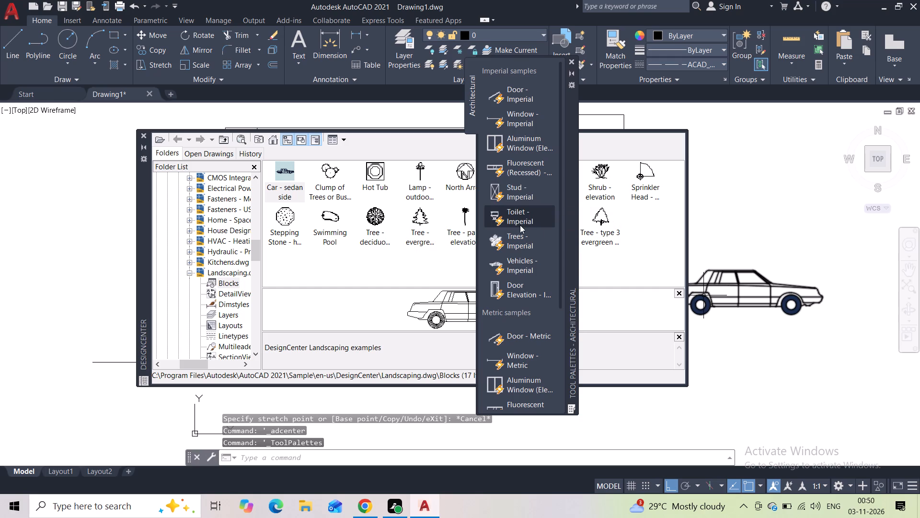
pyautogui.scroll(-5, 515, 337)
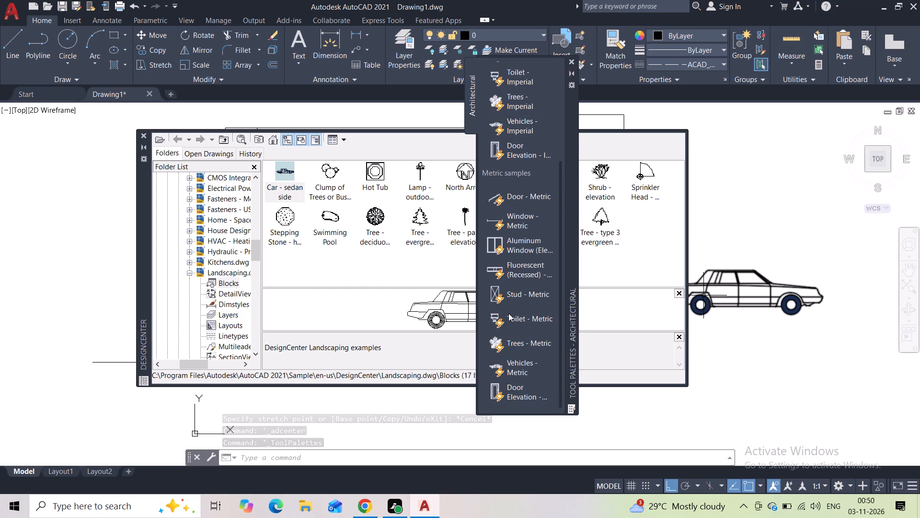
pyautogui.scroll(-3, 508, 313)
pyautogui.scroll(5, 509, 304)
pyautogui.scroll(-14, 507, 306)
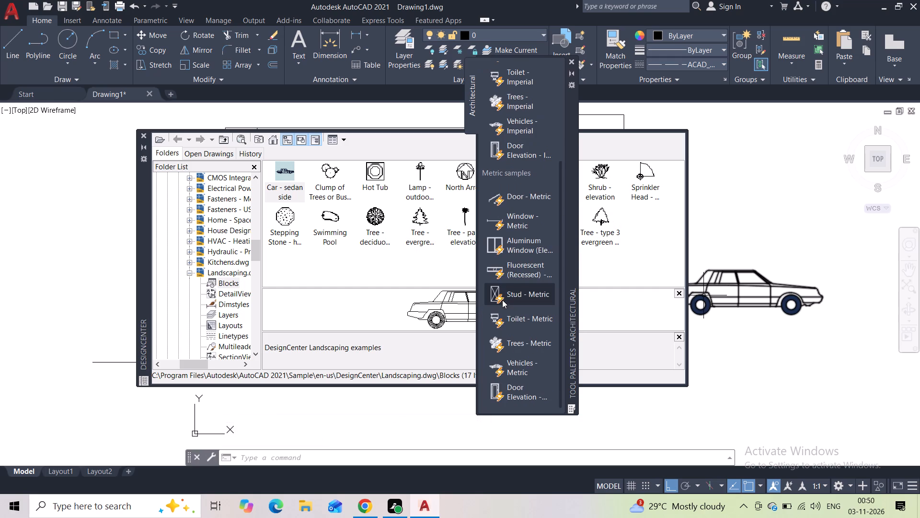
pyautogui.moveTo(509, 360); pyautogui.dragTo(765, 212)
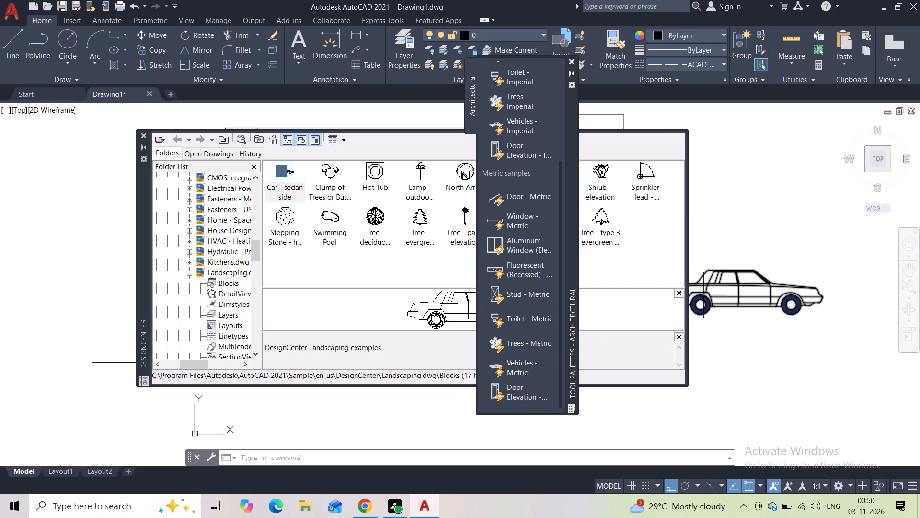
pyautogui.click(570, 64)
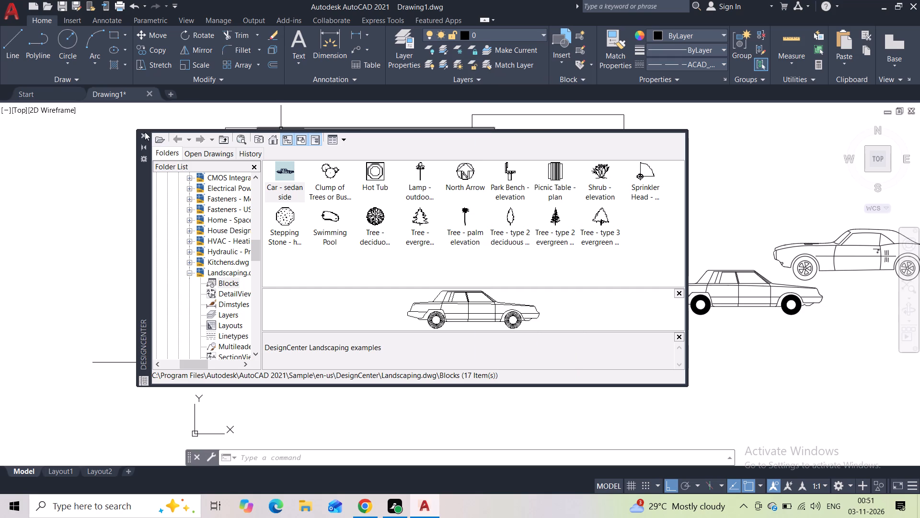
pyautogui.click(143, 131)
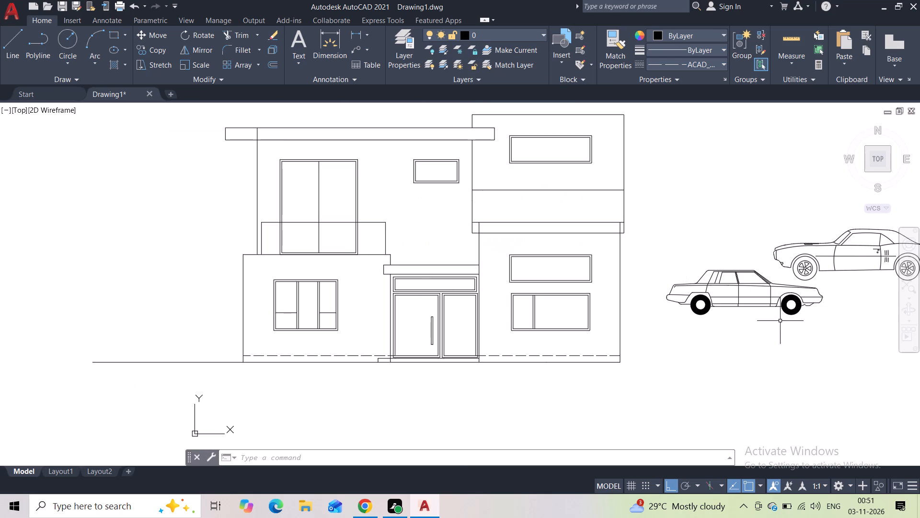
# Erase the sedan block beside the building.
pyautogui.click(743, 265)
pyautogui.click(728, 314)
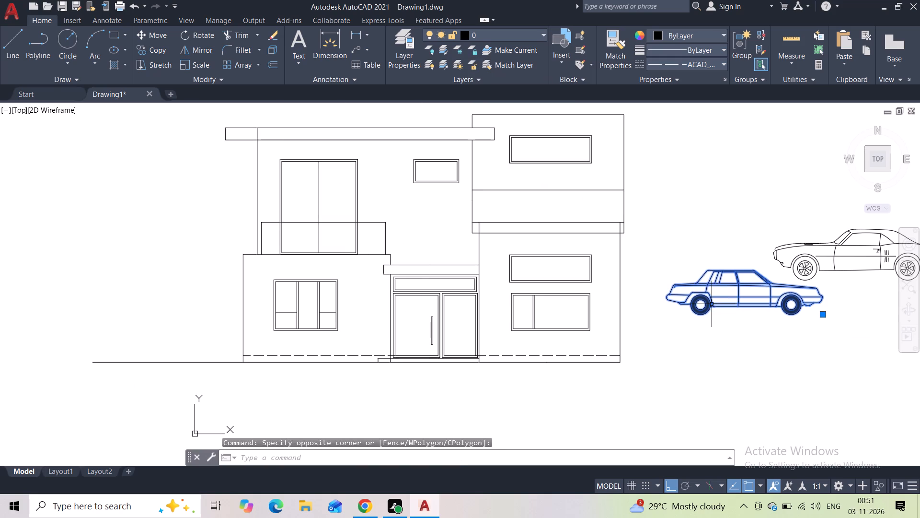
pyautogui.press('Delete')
# Switch the vehicle block beside the building to the Sports Car (Front) view.
pyautogui.moveTo(704, 313); pyautogui.dragTo(628, 317, button='middle')
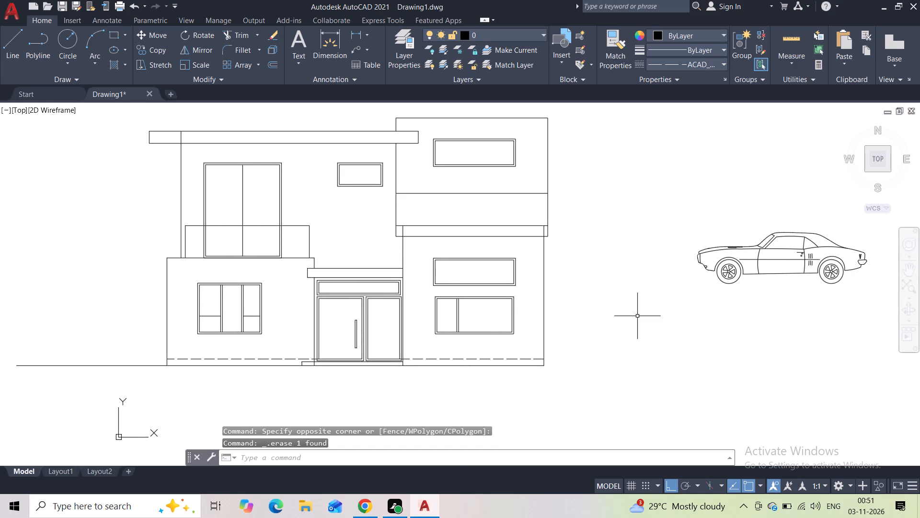
pyautogui.click(762, 263)
pyautogui.click(728, 272)
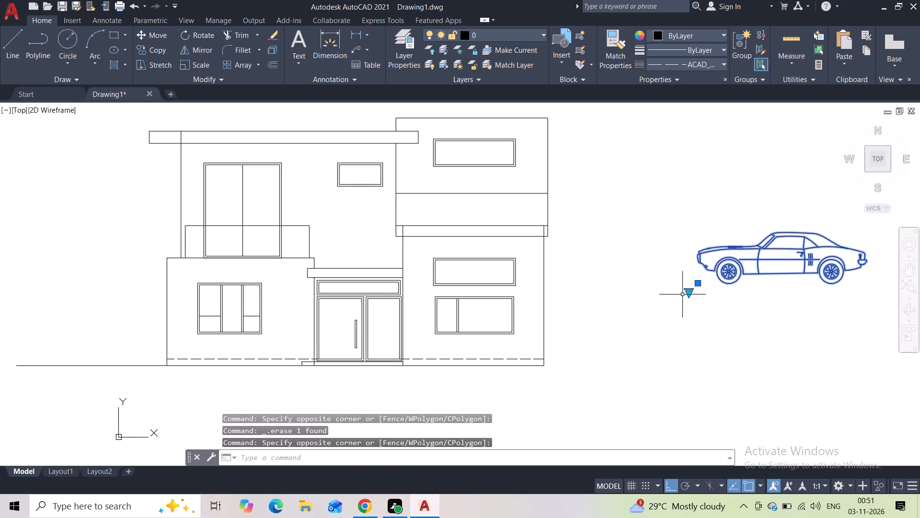
pyautogui.click(687, 293)
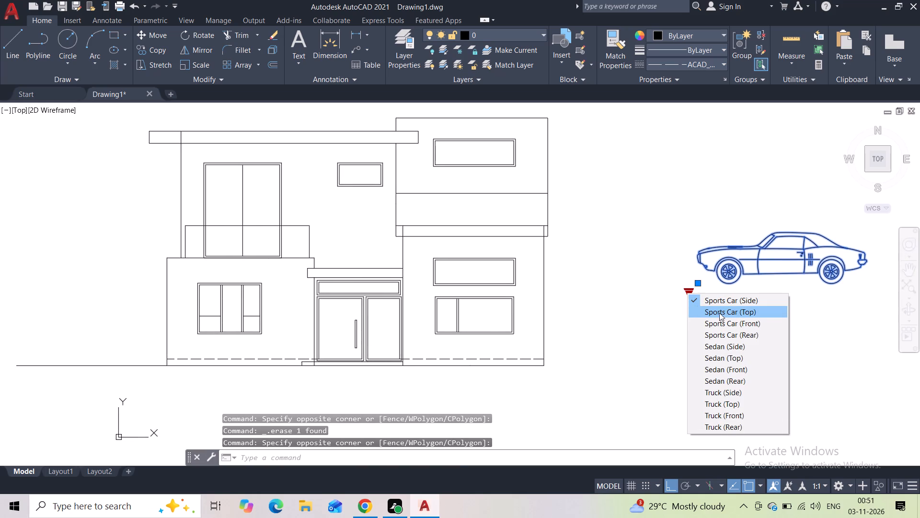
pyautogui.click(718, 319)
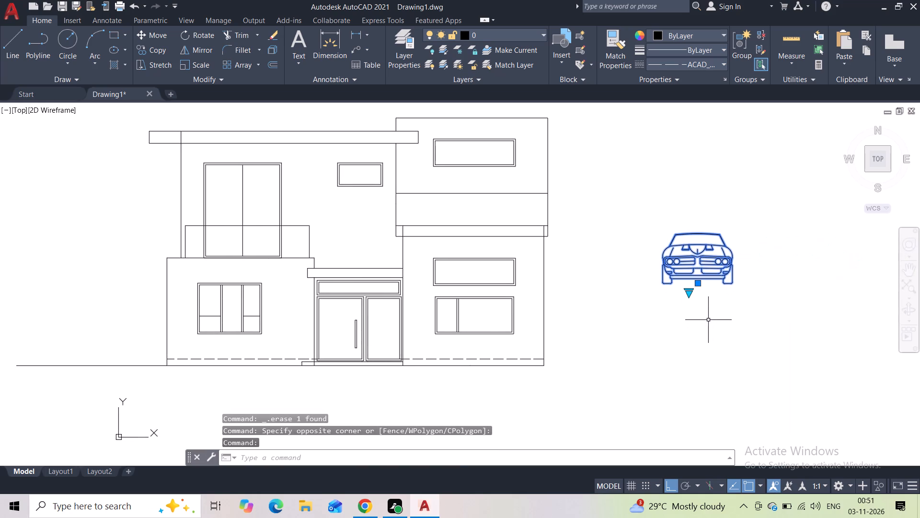
# Move the sports car block onto the ground line at the left side of the building, with Ortho turned off.
pyautogui.press('Escape')
pyautogui.click(718, 232)
pyautogui.click(703, 295)
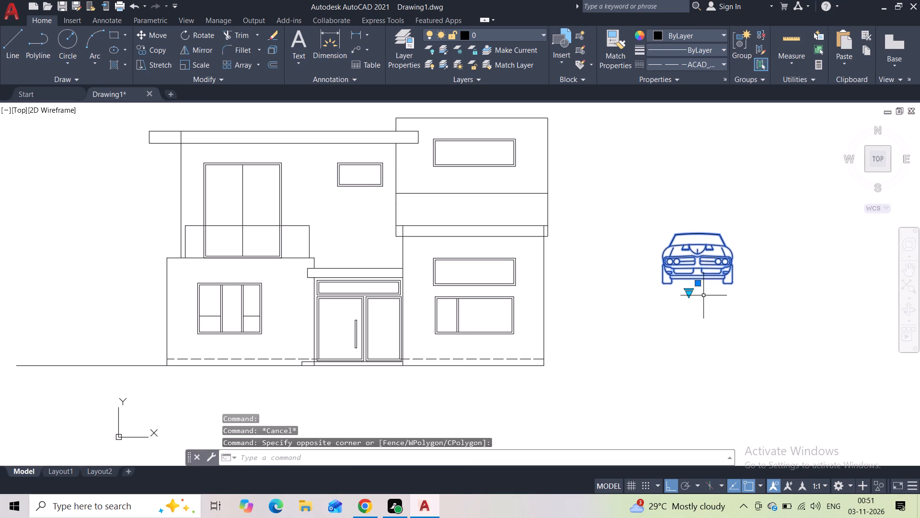
pyautogui.click(147, 35)
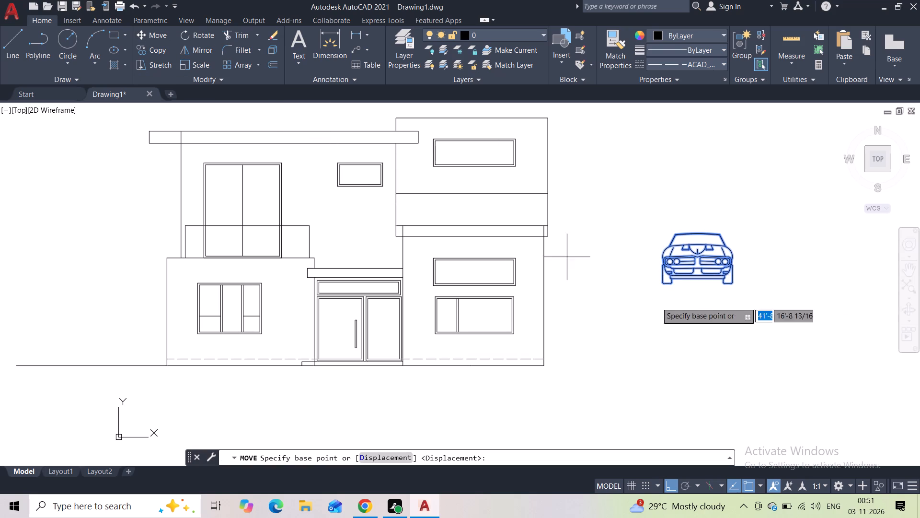
pyautogui.click(733, 285)
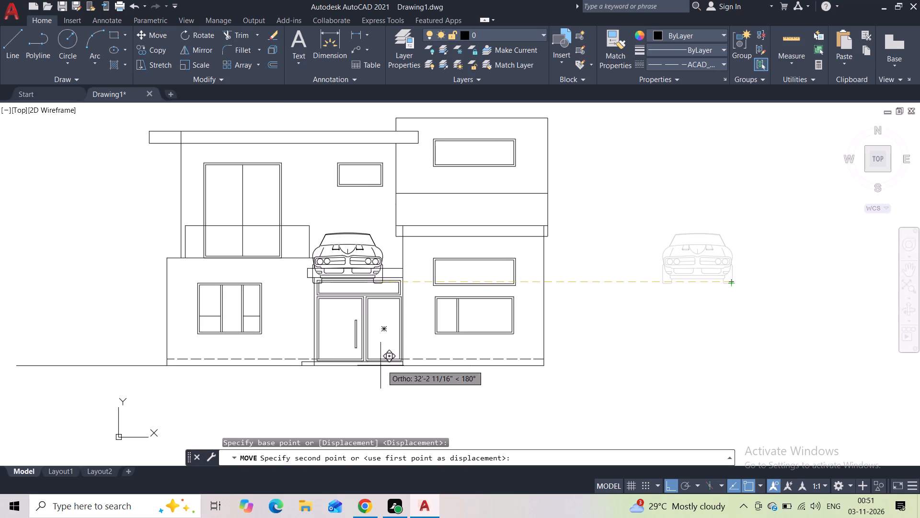
pyautogui.moveTo(384, 366); pyautogui.dragTo(454, 349, button='middle')
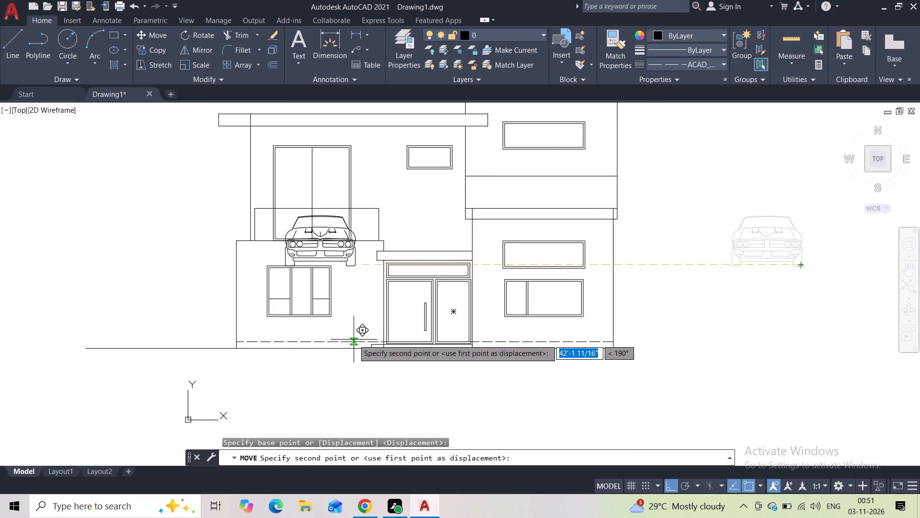
pyautogui.press('F8')
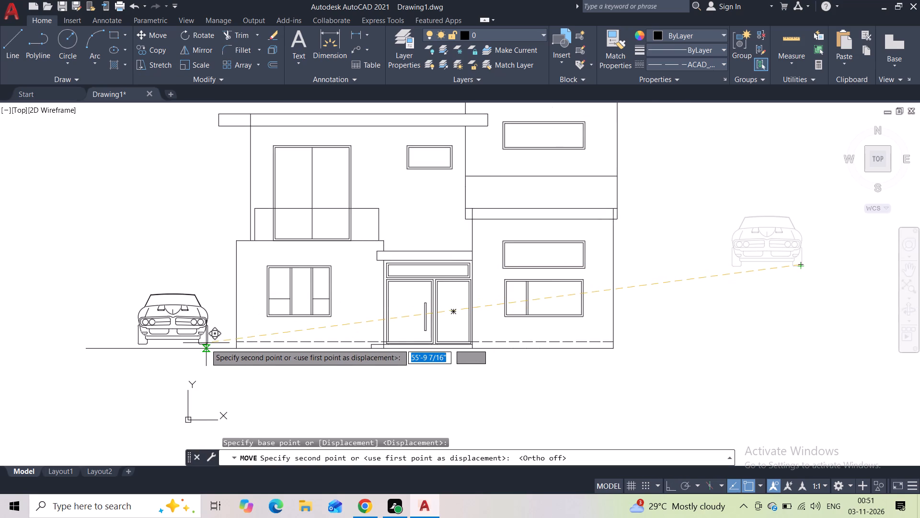
pyautogui.click(201, 346)
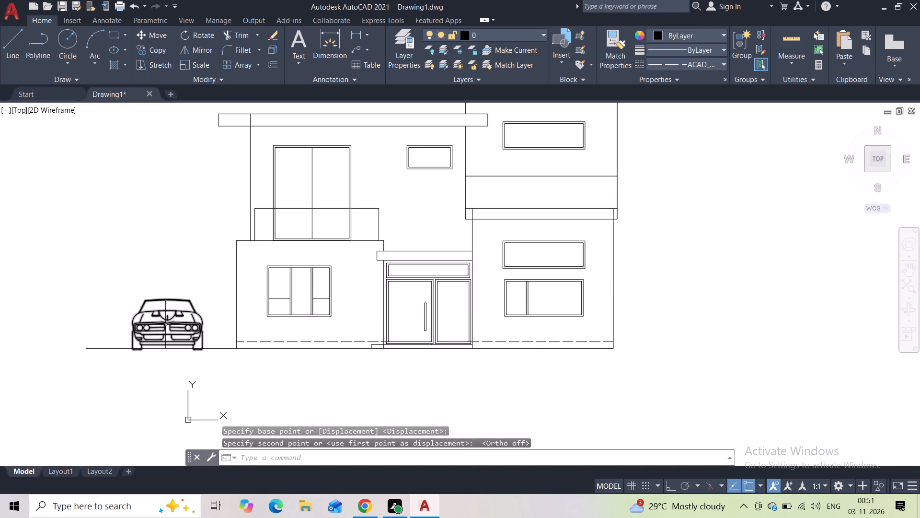
# Fill both parts of the long upper roof slab with a solid hatch in colour 147,149,152.
pyautogui.scroll(-1, 130, 275)
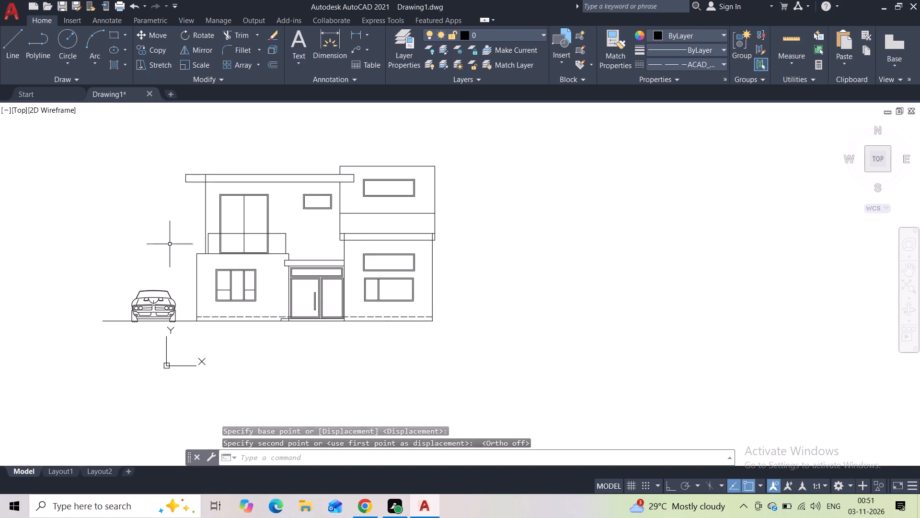
pyautogui.moveTo(195, 229); pyautogui.dragTo(188, 263, button='middle')
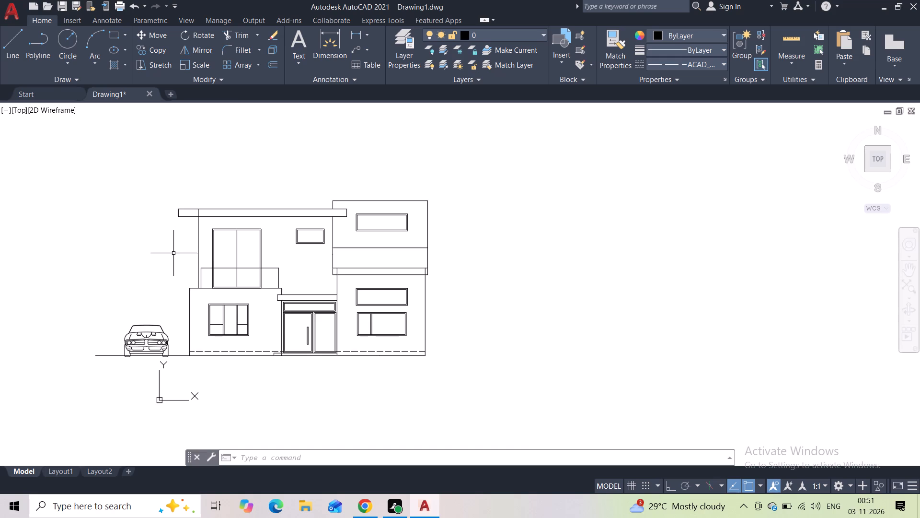
pyautogui.press('h')
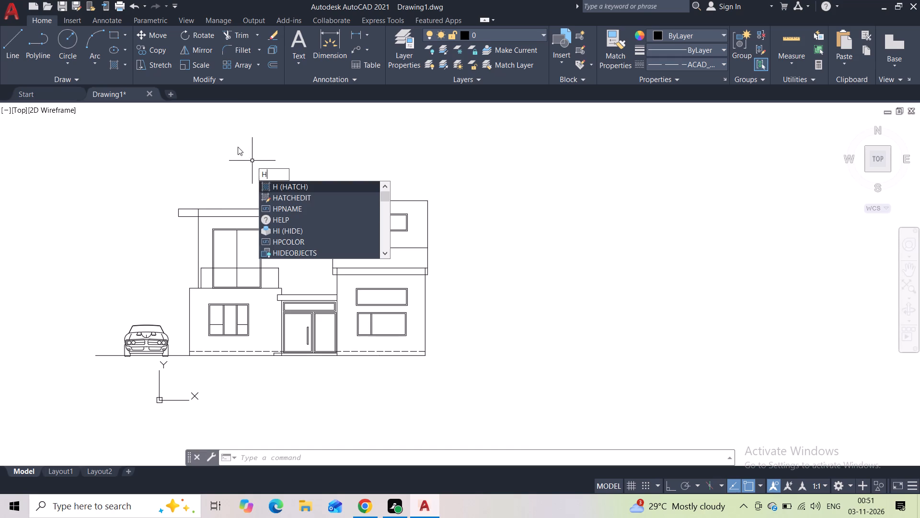
pyautogui.click(262, 188)
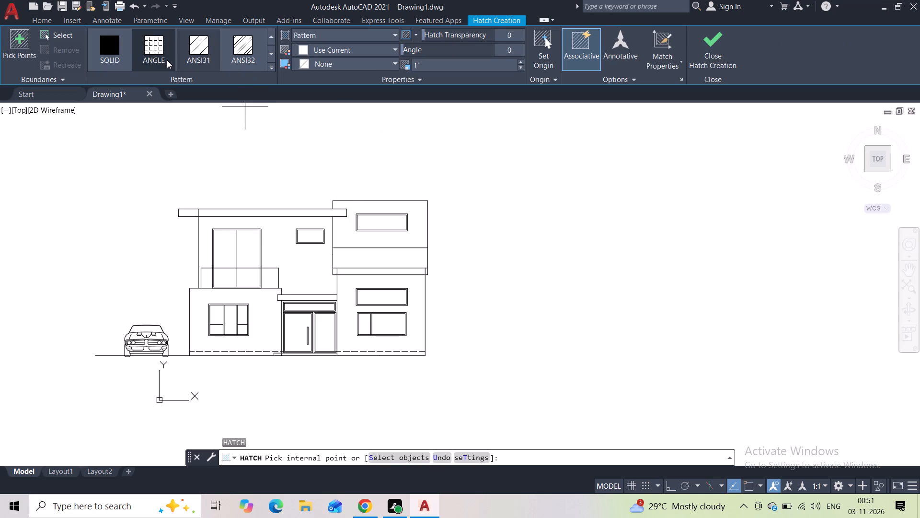
pyautogui.click(117, 59)
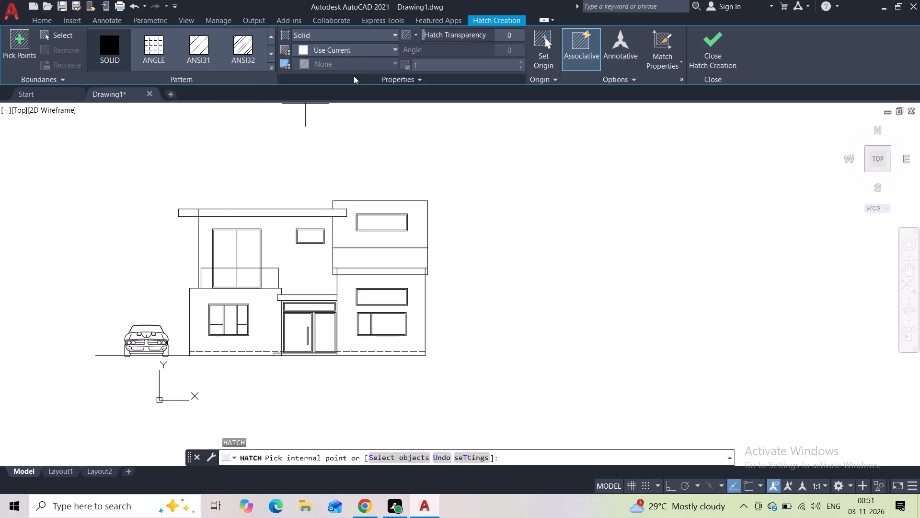
pyautogui.click(332, 49)
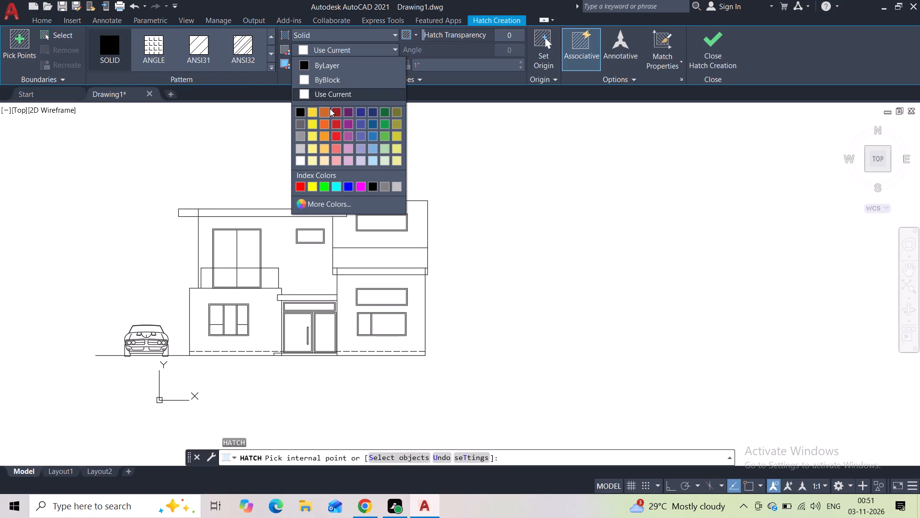
pyautogui.click(297, 134)
pyautogui.scroll(2, 276, 196)
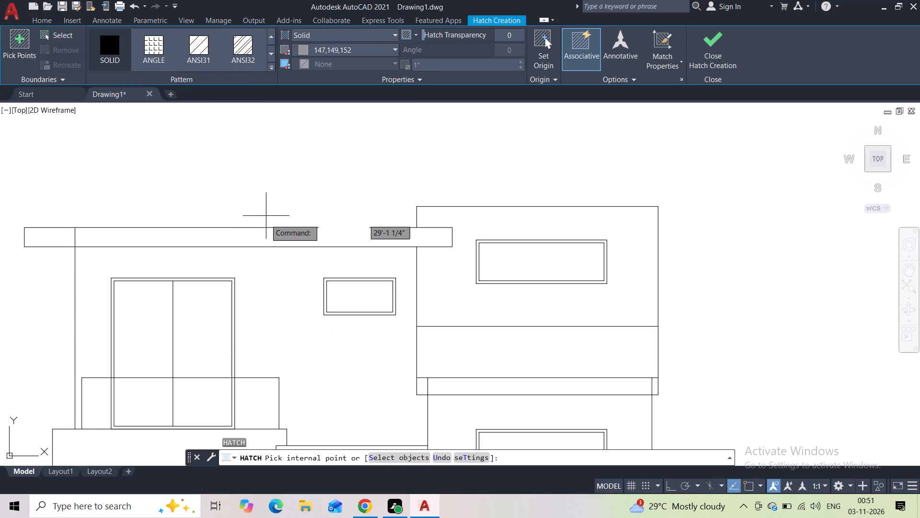
pyautogui.click(264, 235)
pyautogui.click(57, 236)
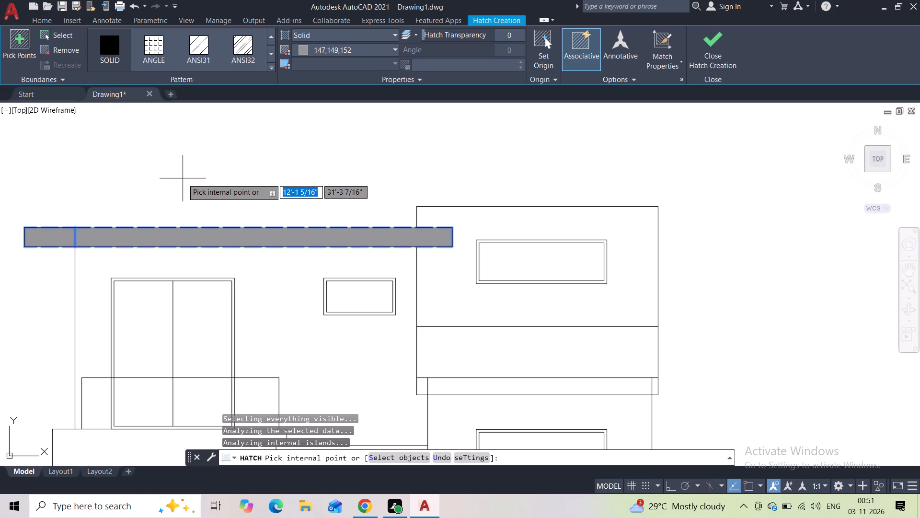
# Change the solid hatch colour to 99,100,102 and add the canopy slab above the entrance door to it.
pyautogui.scroll(-1, 306, 318)
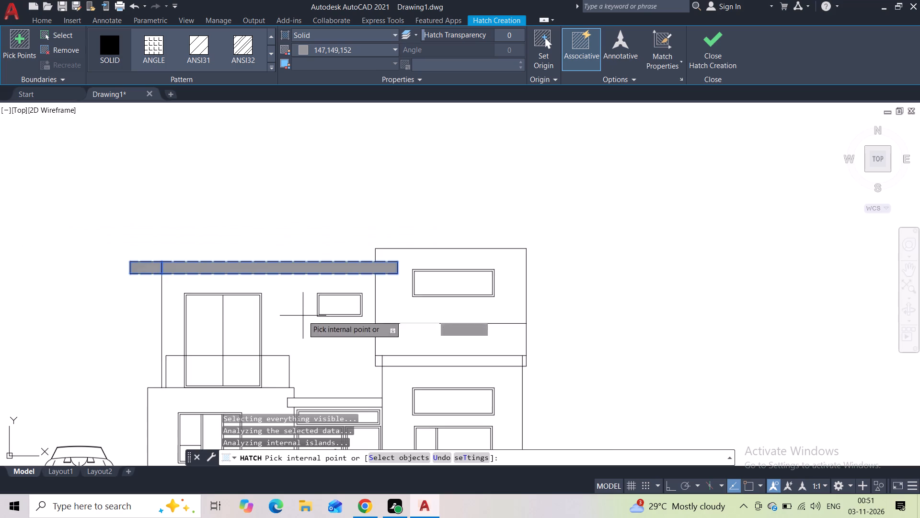
pyautogui.moveTo(303, 316); pyautogui.dragTo(255, 204, button='middle')
pyautogui.click(340, 49)
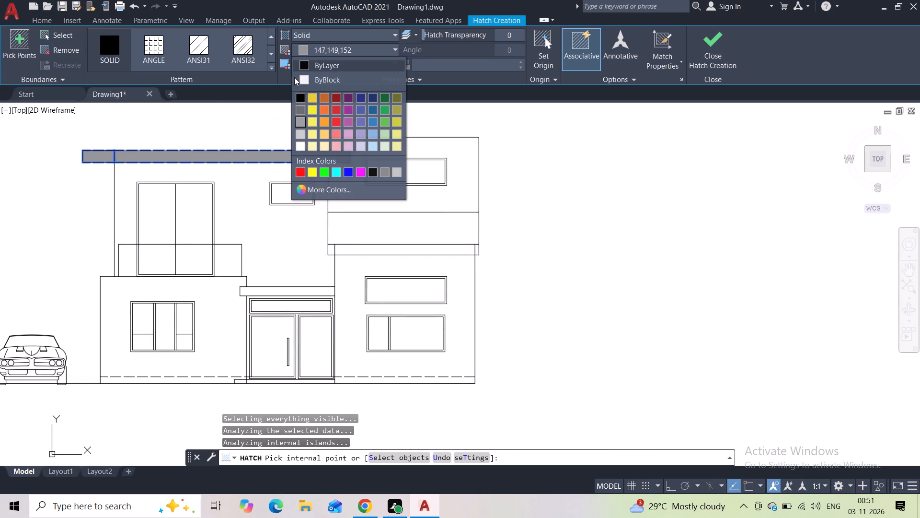
pyautogui.click(299, 109)
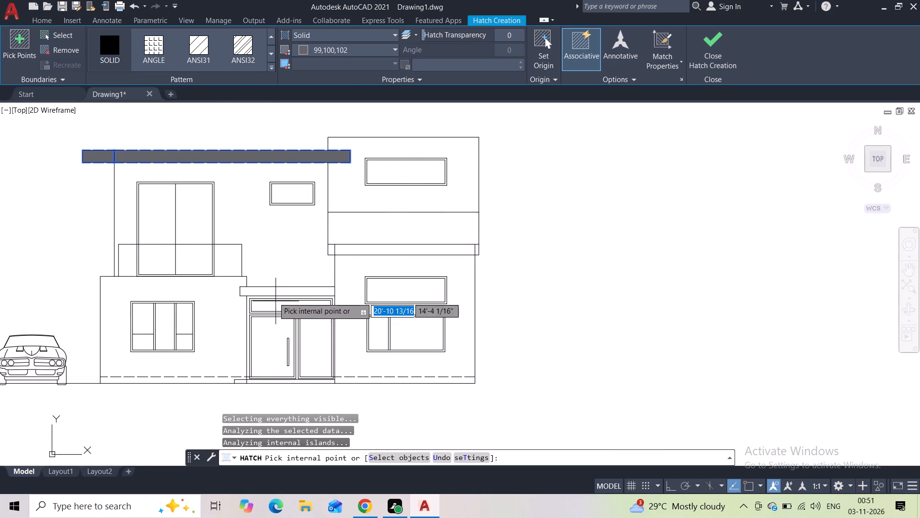
pyautogui.scroll(2, 273, 297)
pyautogui.click(268, 285)
# Add the projecting slab of the right-hand volume, including both narrow end pieces, to the solid fill and finish the hatch.
pyautogui.moveTo(274, 210); pyautogui.dragTo(273, 212, button='middle')
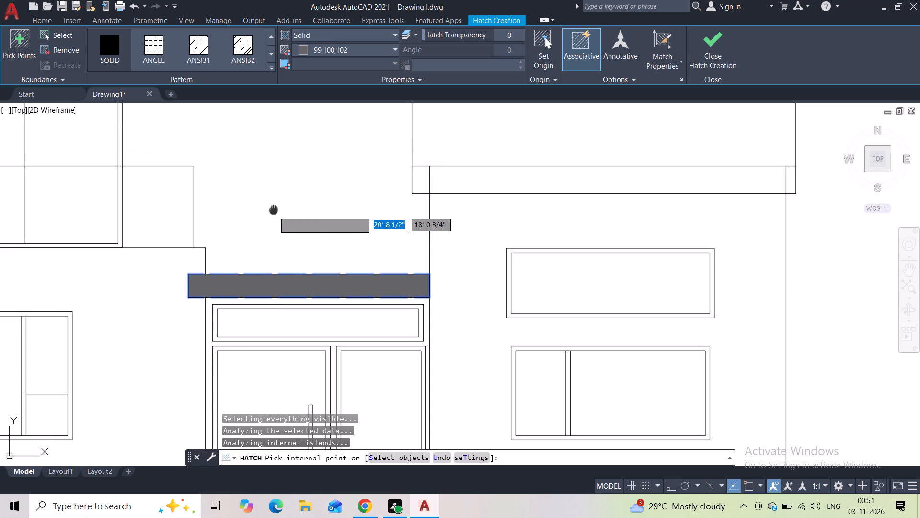
pyautogui.moveTo(273, 212); pyautogui.dragTo(196, 239, button='middle')
pyautogui.click(415, 214)
pyautogui.click(347, 211)
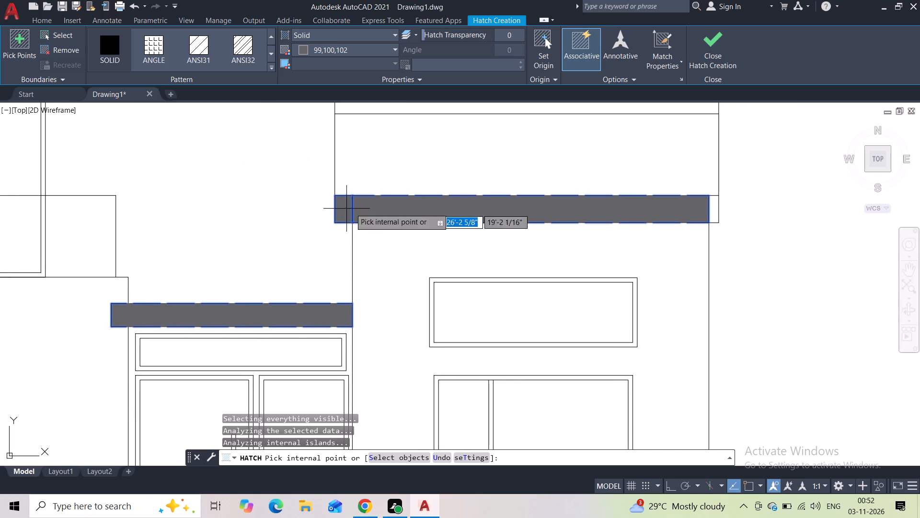
pyautogui.scroll(2, 714, 207)
pyautogui.click(713, 209)
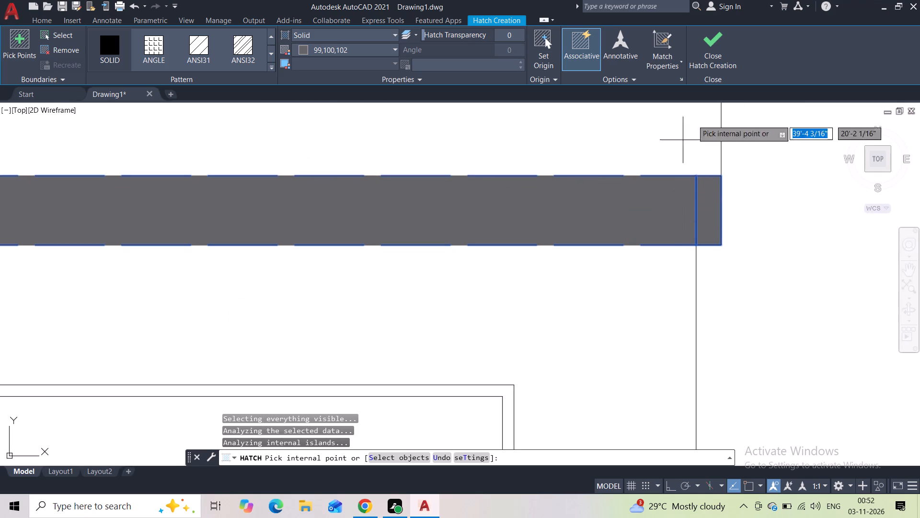
pyautogui.click(713, 59)
# Apply an ANSI31 hatch to the horizontal band directly above the right-hand volume's filled slab.
pyautogui.scroll(-6, 622, 232)
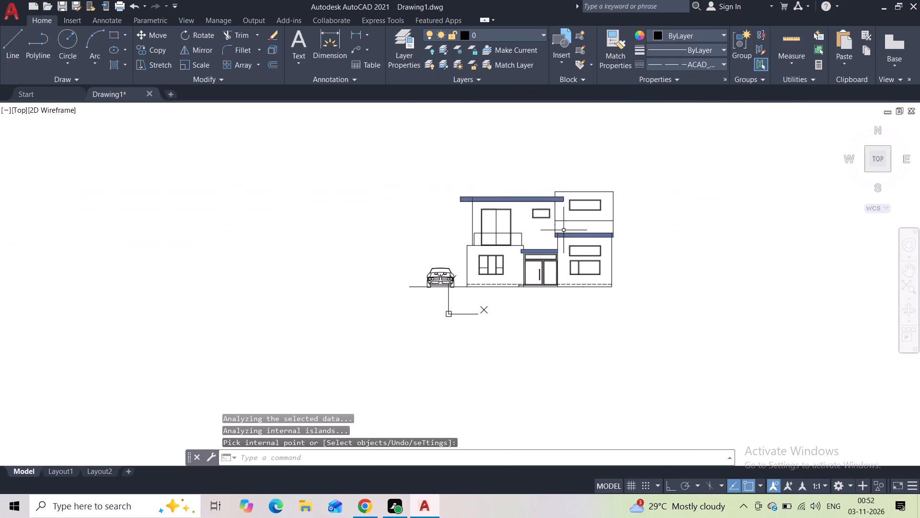
pyautogui.scroll(2, 498, 166)
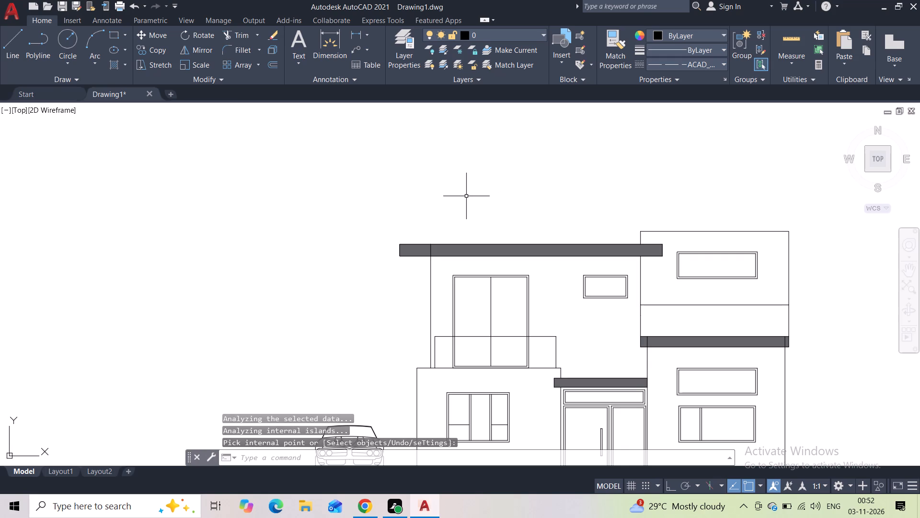
pyautogui.press('h')
pyautogui.click(494, 209)
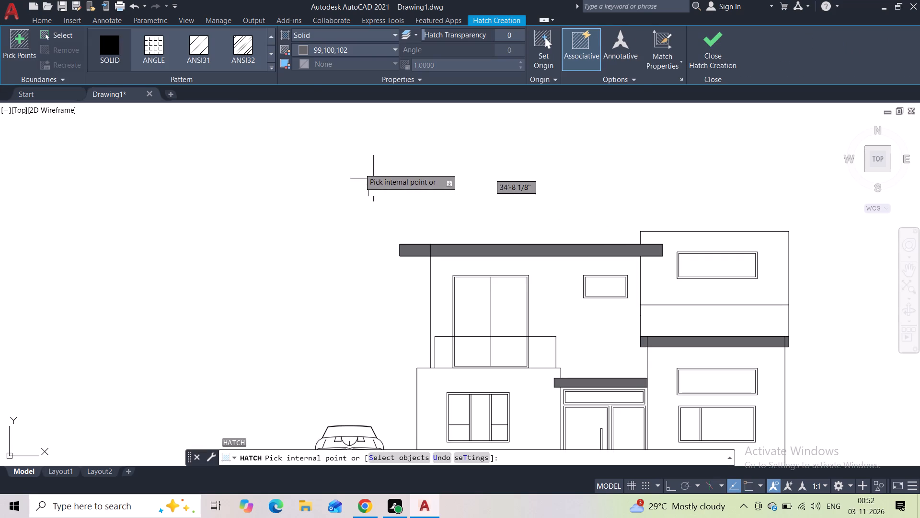
pyautogui.click(208, 58)
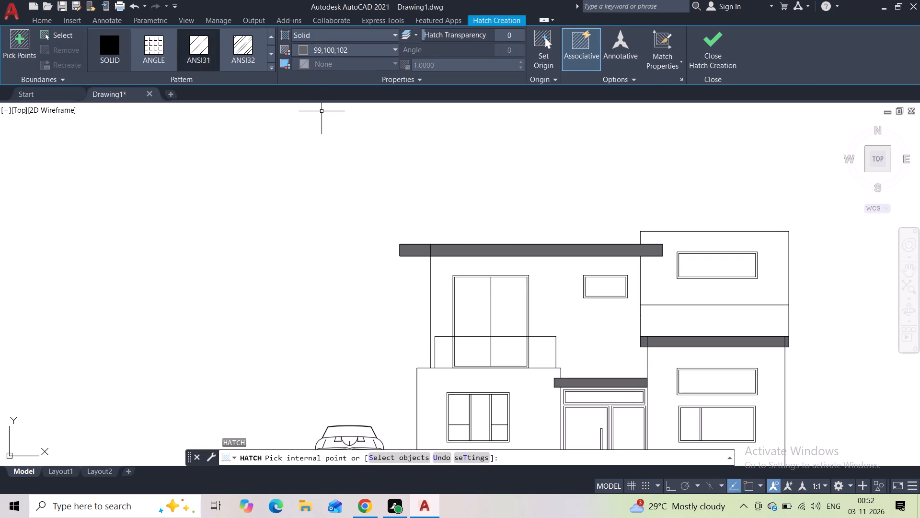
pyautogui.moveTo(396, 241); pyautogui.dragTo(42, 154, button='middle')
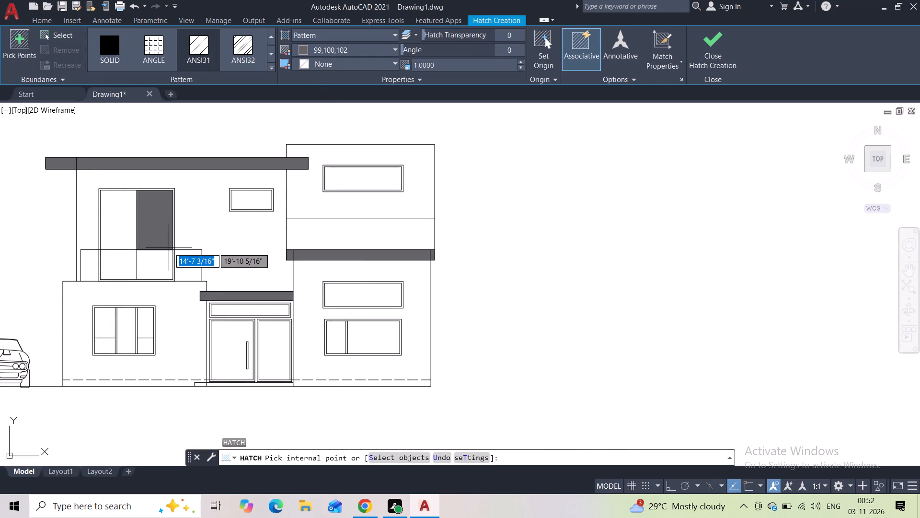
pyautogui.click(299, 231)
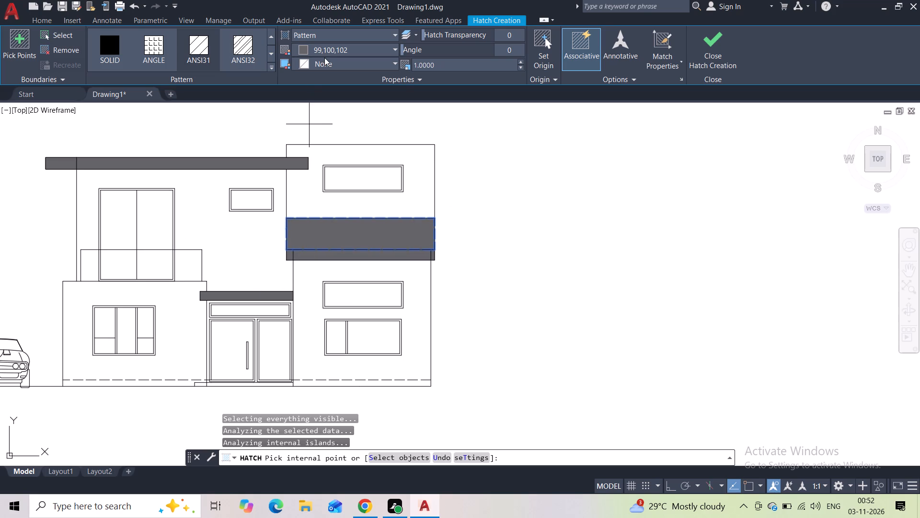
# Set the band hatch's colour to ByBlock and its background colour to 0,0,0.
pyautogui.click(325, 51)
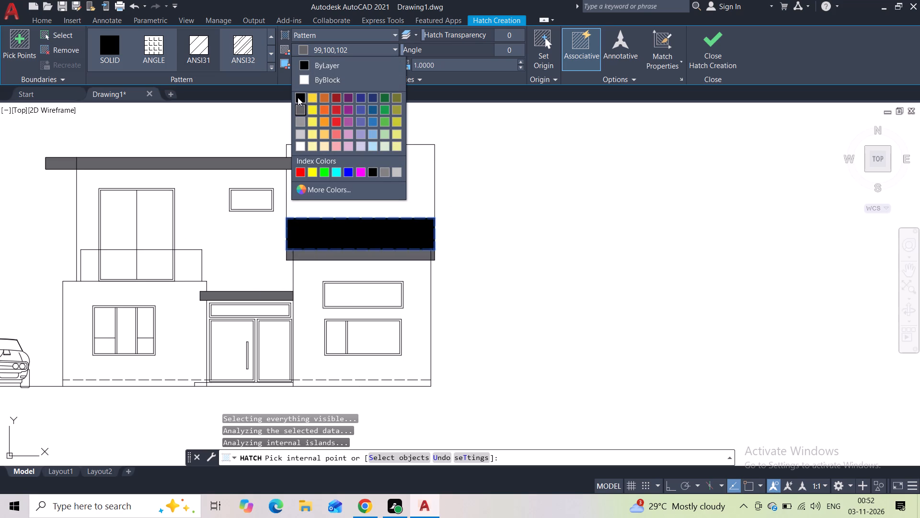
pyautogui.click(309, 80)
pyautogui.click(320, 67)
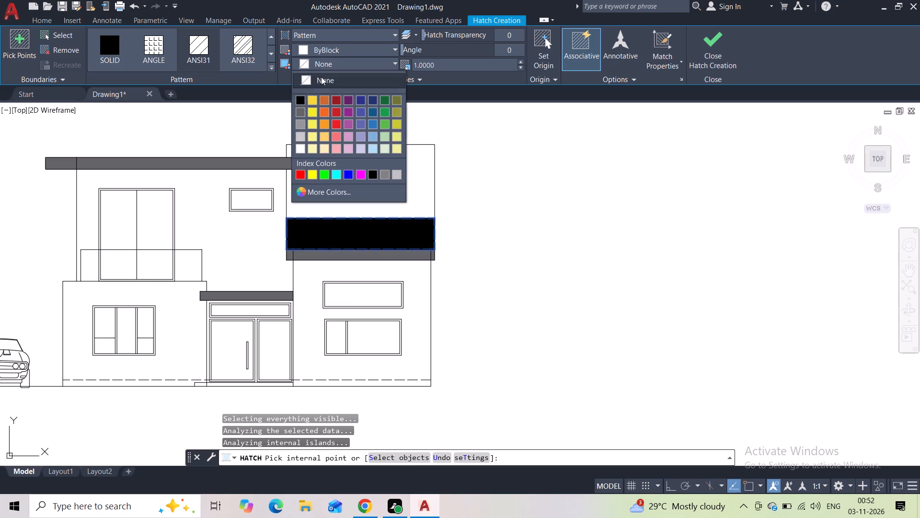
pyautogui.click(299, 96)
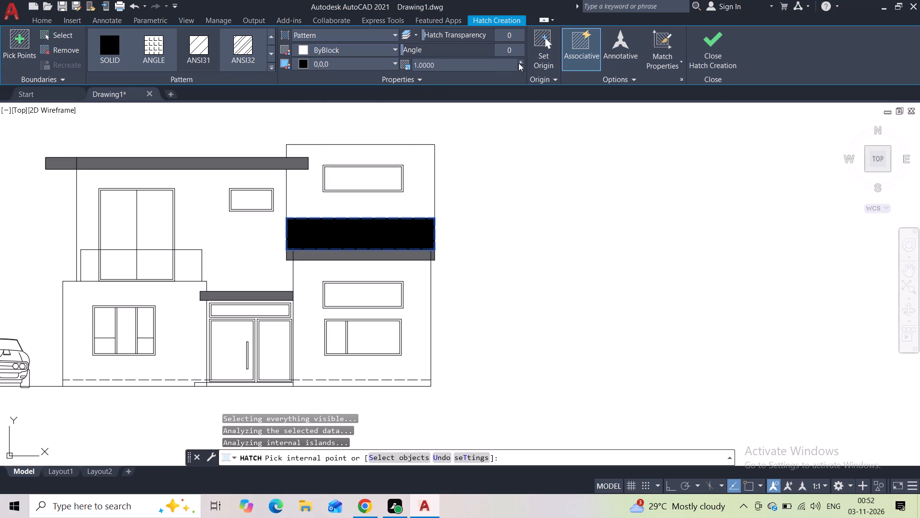
# Set the band's ANSI31 hatch scale to 40.
pyautogui.moveTo(521, 60); pyautogui.dragTo(521, 61)
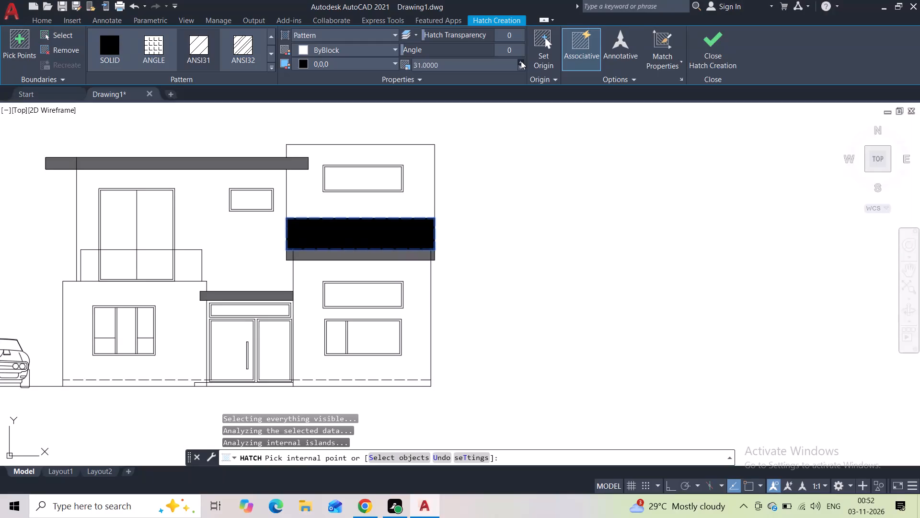
pyautogui.moveTo(521, 61); pyautogui.dragTo(509, 61)
# Set the band hatch's line colour to 0,0,0 and its background colour to None.
pyautogui.click(322, 47)
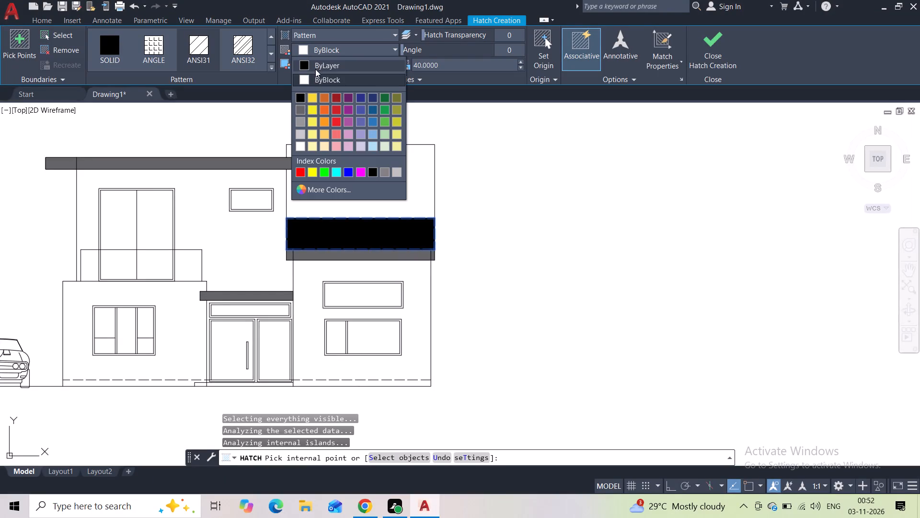
pyautogui.click(301, 99)
pyautogui.click(321, 64)
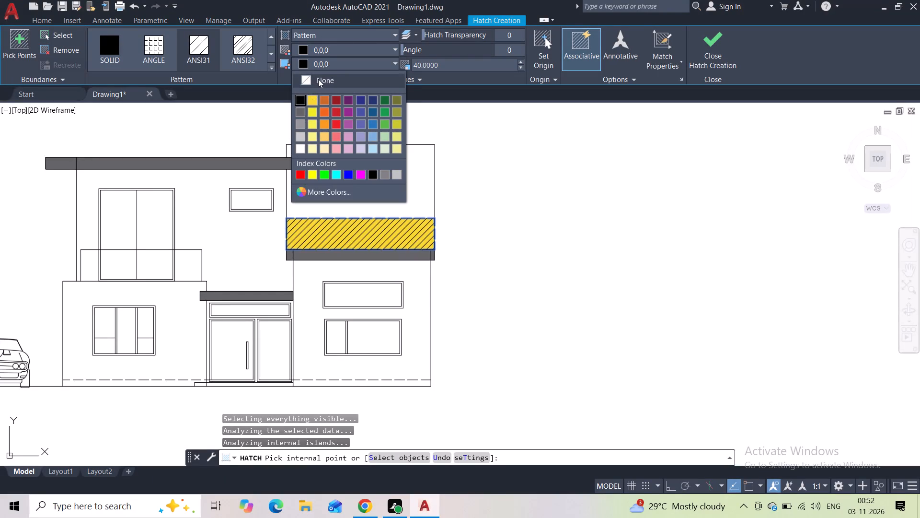
pyautogui.click(319, 79)
# Set the band hatch's angle to 45 degrees so its lines run vertically, and finish the hatch.
pyautogui.moveTo(401, 48); pyautogui.dragTo(401, 48)
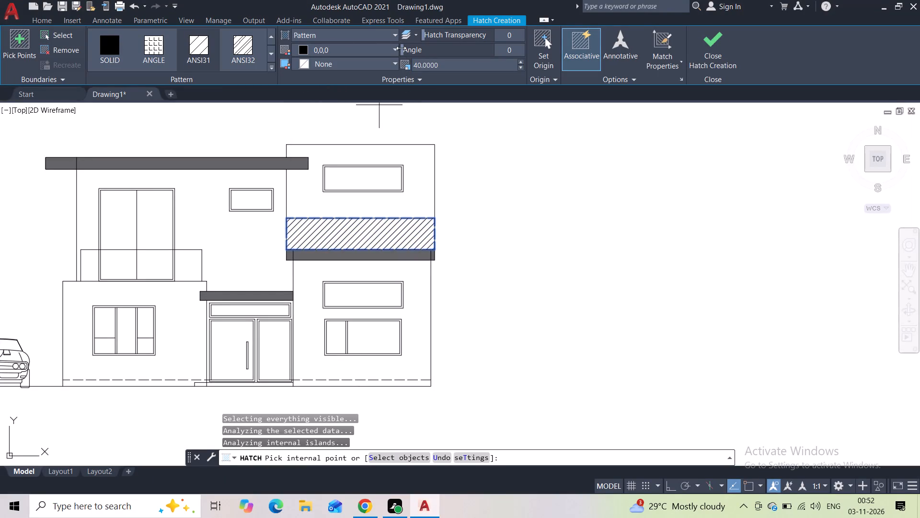
pyautogui.moveTo(401, 48); pyautogui.dragTo(421, 50)
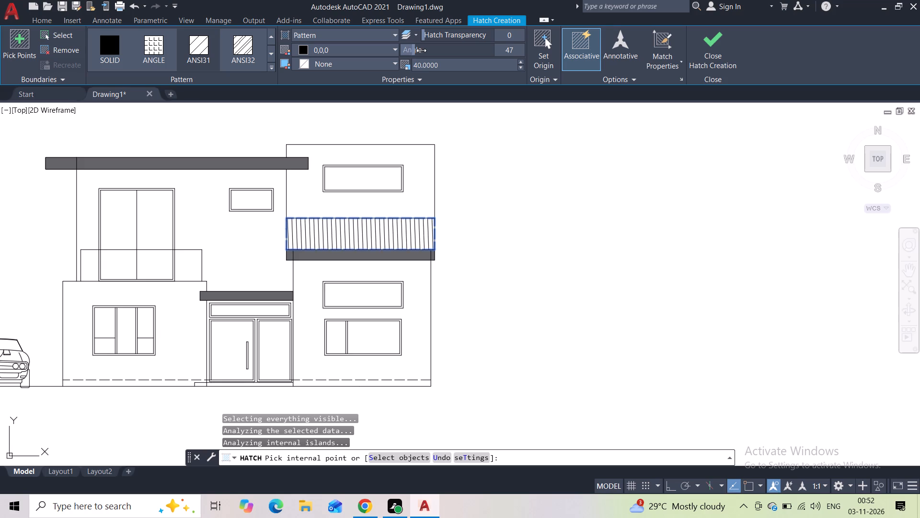
pyautogui.moveTo(421, 50); pyautogui.dragTo(420, 50)
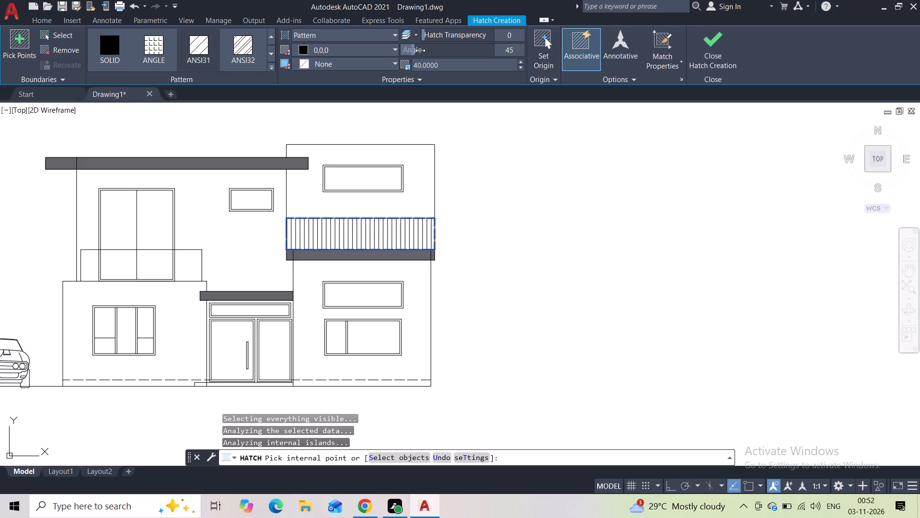
pyautogui.moveTo(420, 50); pyautogui.dragTo(417, 50)
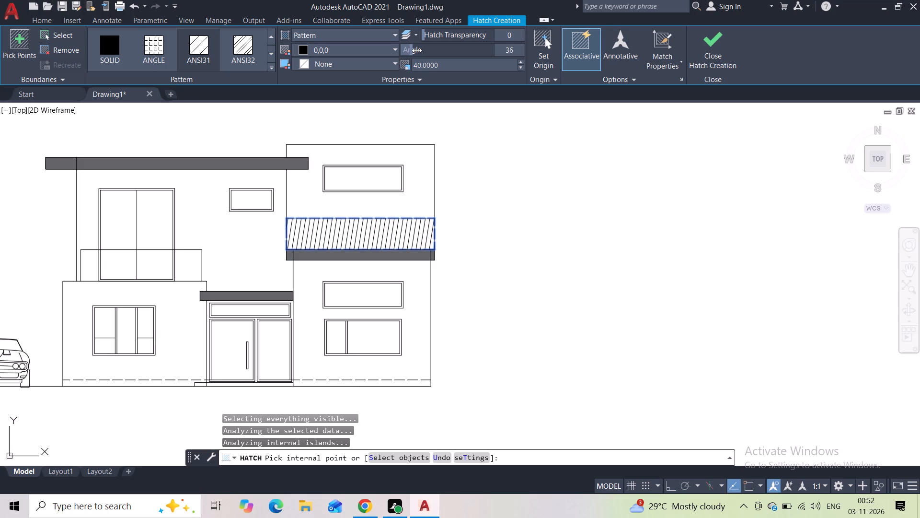
pyautogui.moveTo(417, 50); pyautogui.dragTo(420, 50)
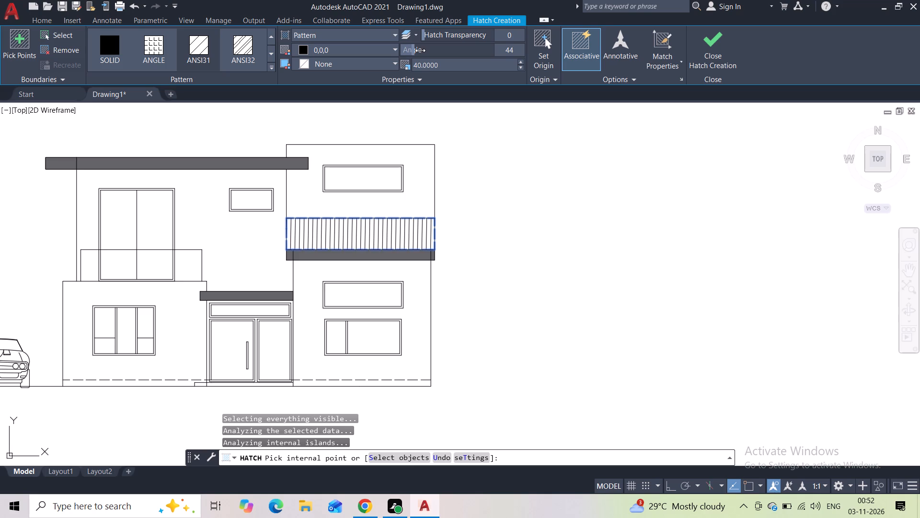
pyautogui.moveTo(420, 50); pyautogui.dragTo(422, 50)
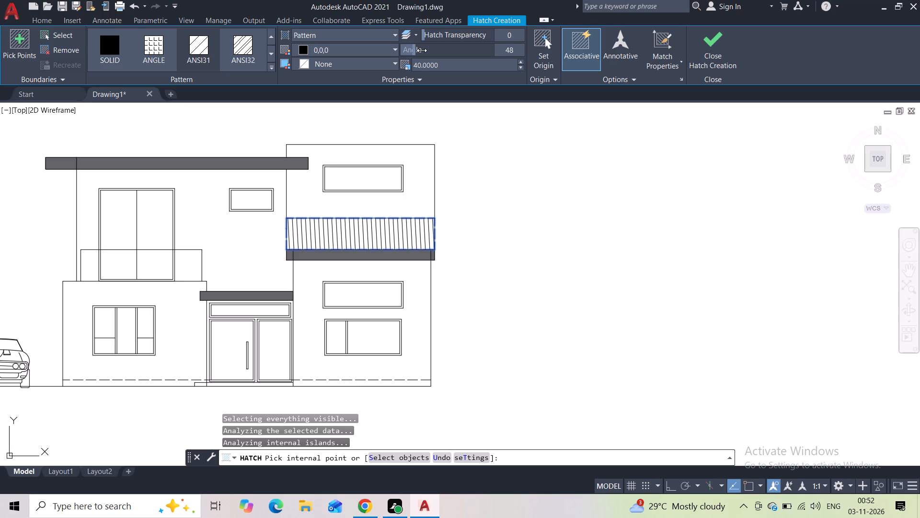
pyautogui.moveTo(422, 50); pyautogui.dragTo(422, 51)
pyautogui.moveTo(422, 51); pyautogui.dragTo(420, 51)
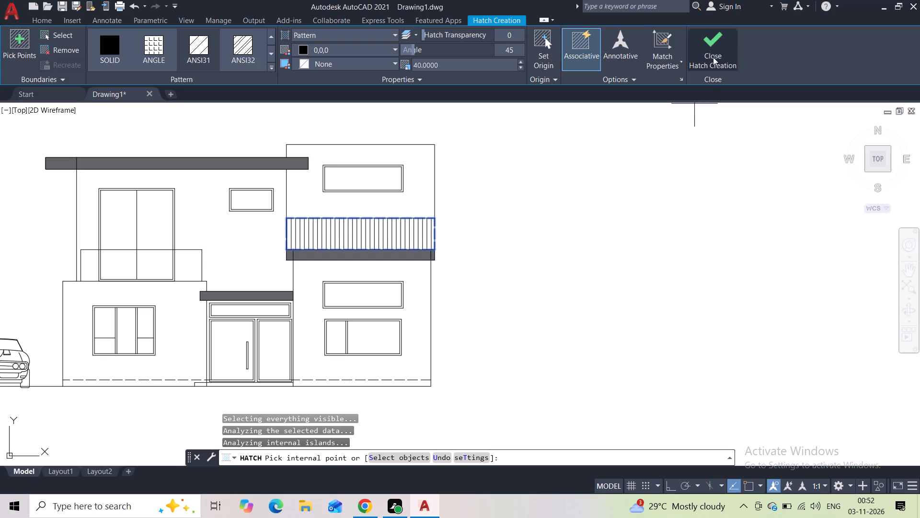
pyautogui.click(713, 46)
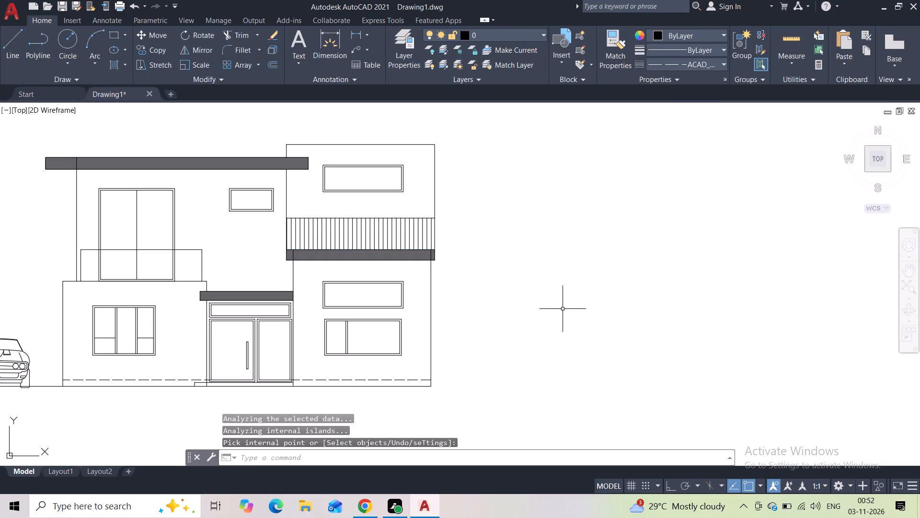
# Set the vertical-line band hatch's scale to 71.
pyautogui.click(379, 230)
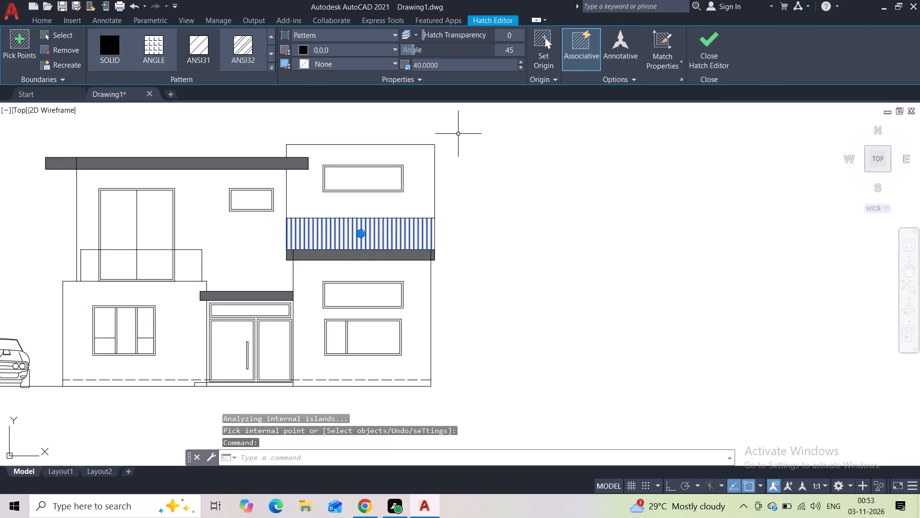
pyautogui.click(523, 62)
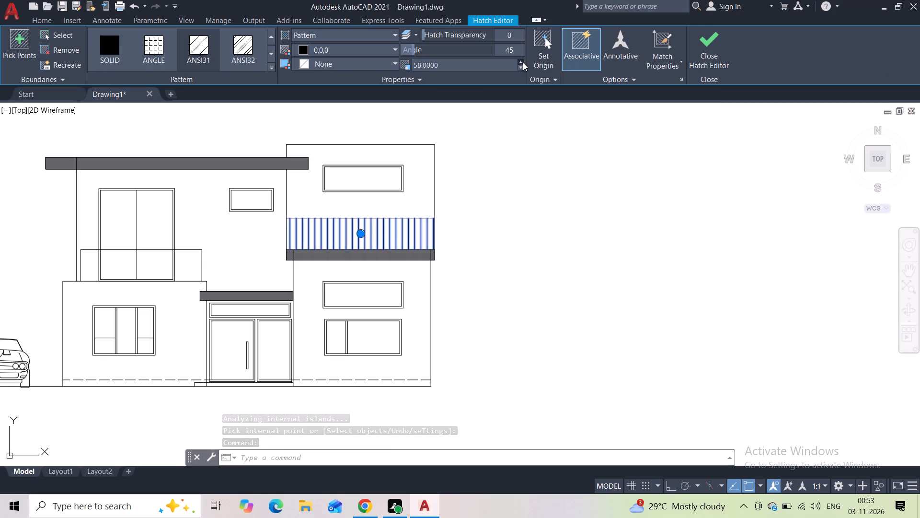
pyautogui.click(712, 46)
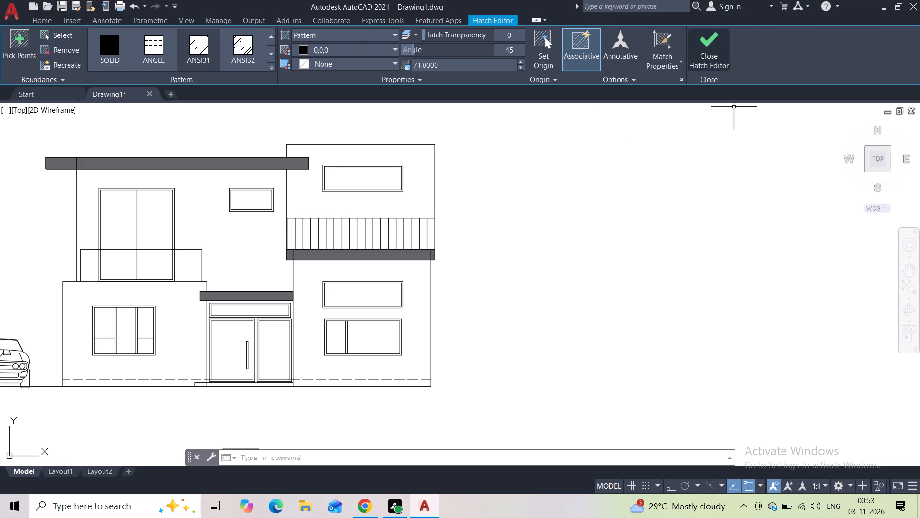
# Hatch the right-hand volume's upper wall around its window with ANSI31 at scale 40 and angle 134.
pyautogui.press('h')
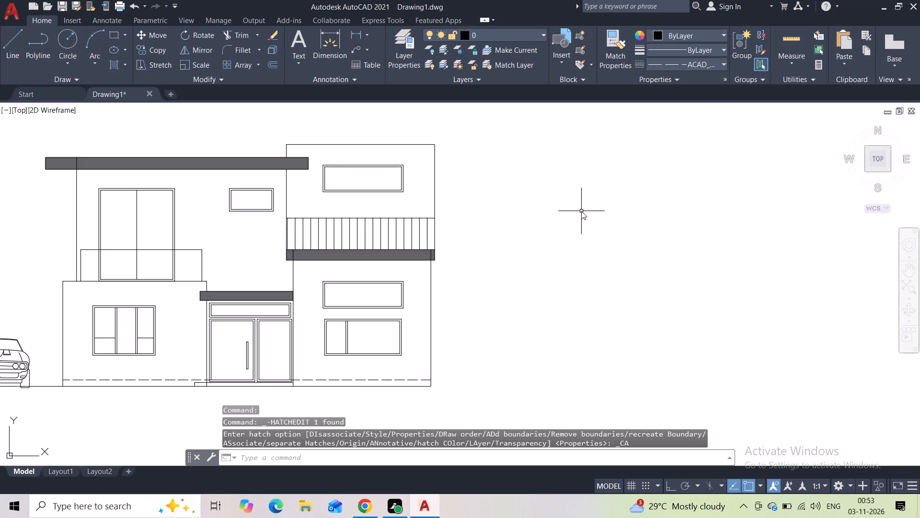
pyautogui.click(593, 237)
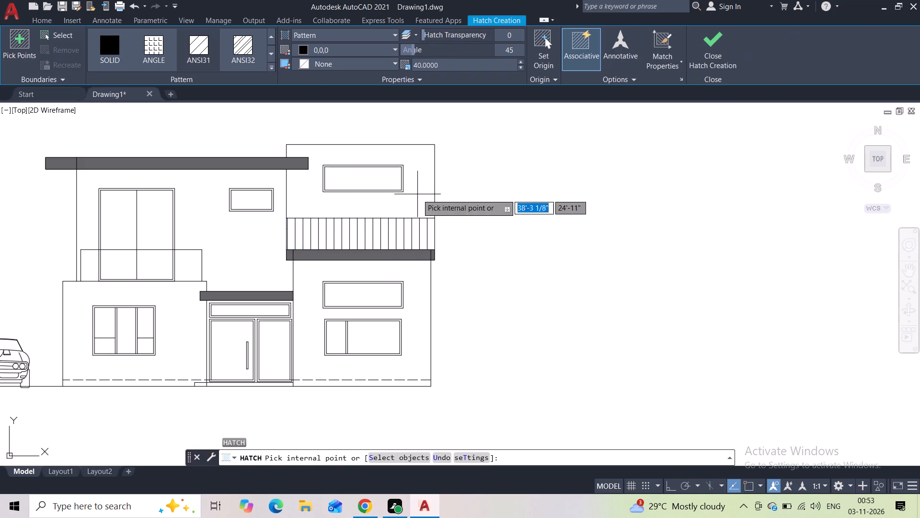
pyautogui.click(417, 194)
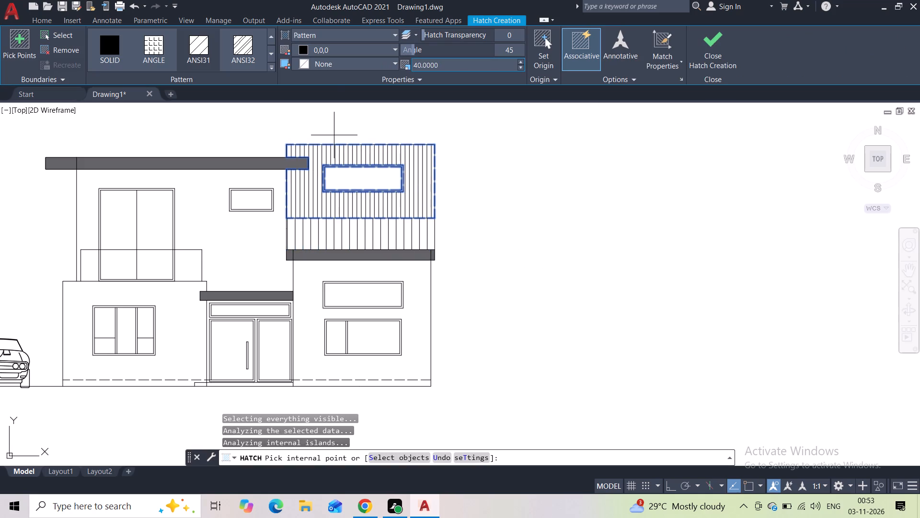
pyautogui.moveTo(413, 50); pyautogui.dragTo(447, 53)
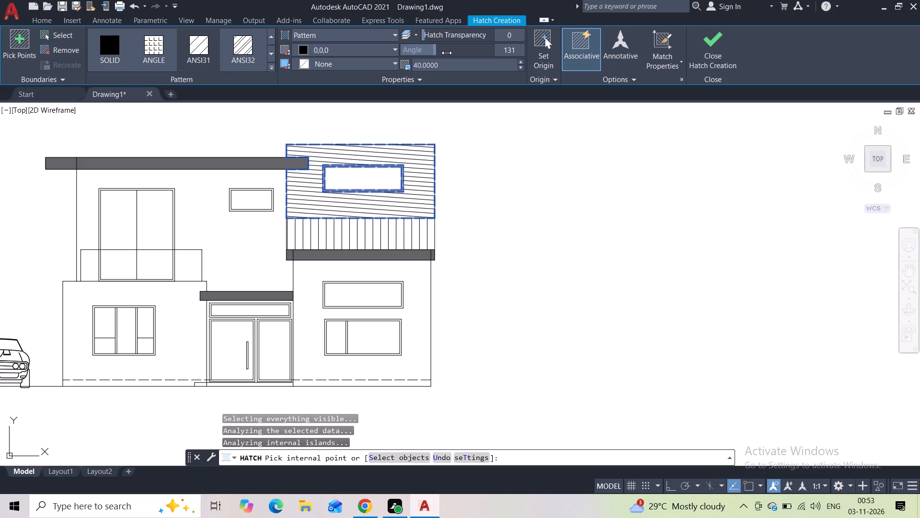
pyautogui.moveTo(447, 53); pyautogui.dragTo(447, 53)
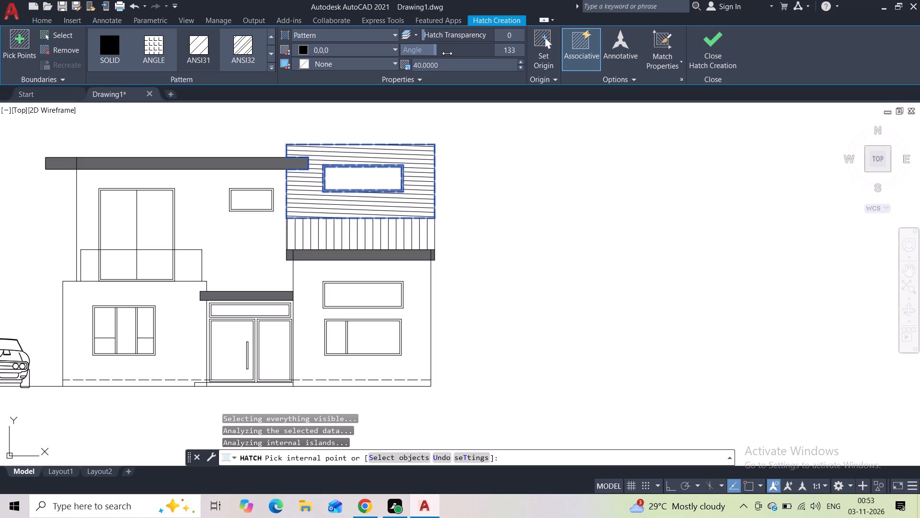
pyautogui.moveTo(447, 53); pyautogui.dragTo(447, 54)
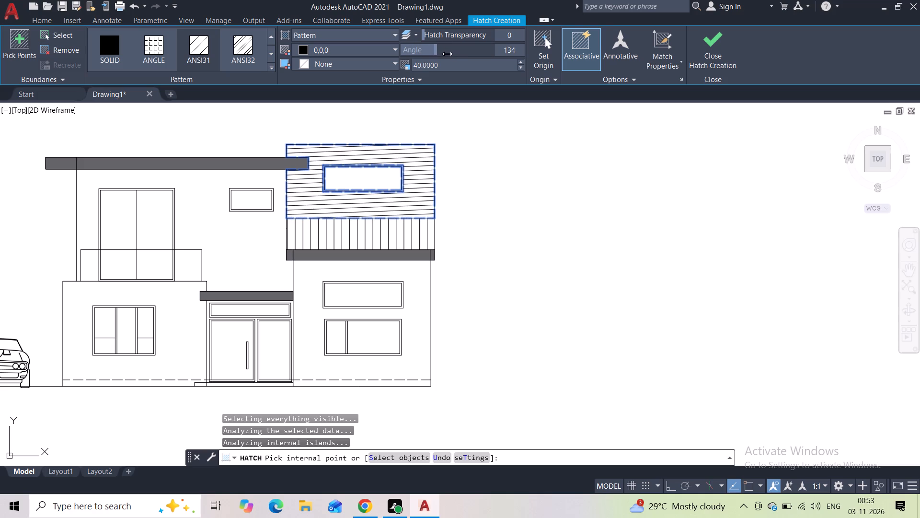
pyautogui.moveTo(447, 54); pyautogui.dragTo(448, 54)
pyautogui.moveTo(448, 54); pyautogui.dragTo(448, 54)
pyautogui.moveTo(448, 54); pyautogui.dragTo(447, 54)
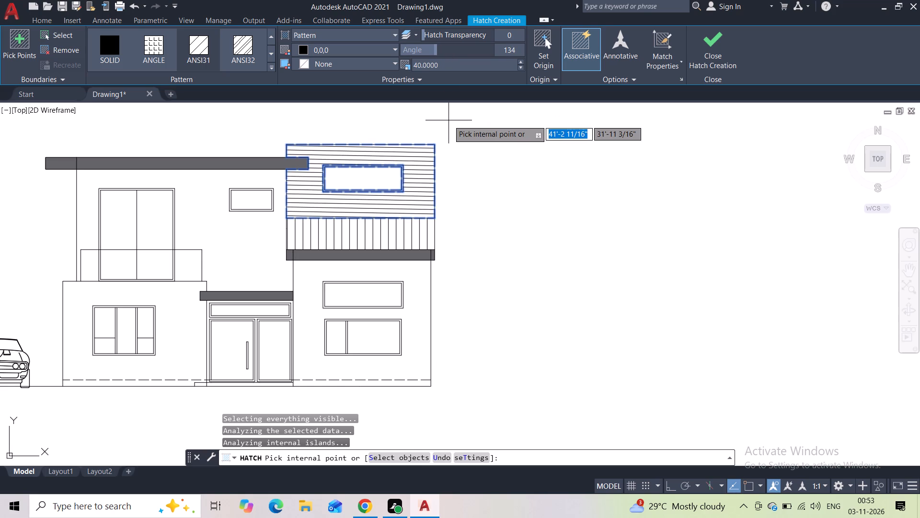
pyautogui.scroll(-1, 448, 129)
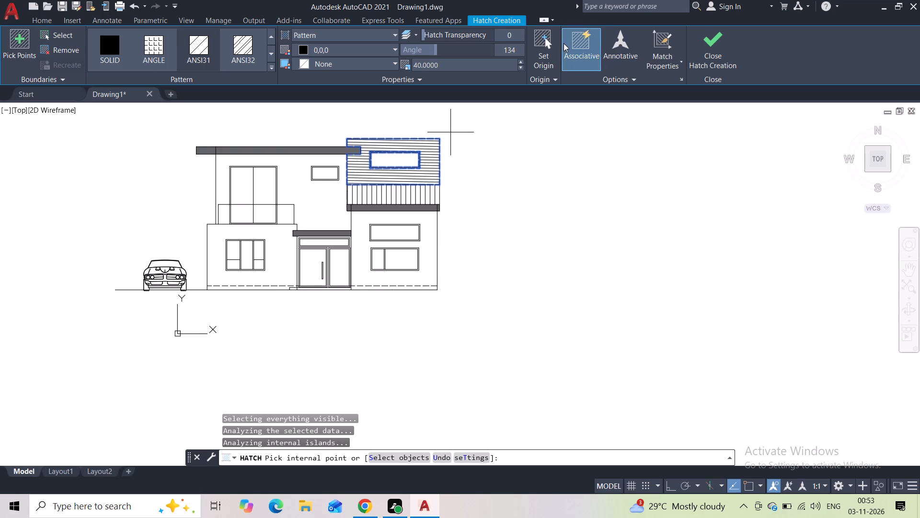
pyautogui.click(711, 57)
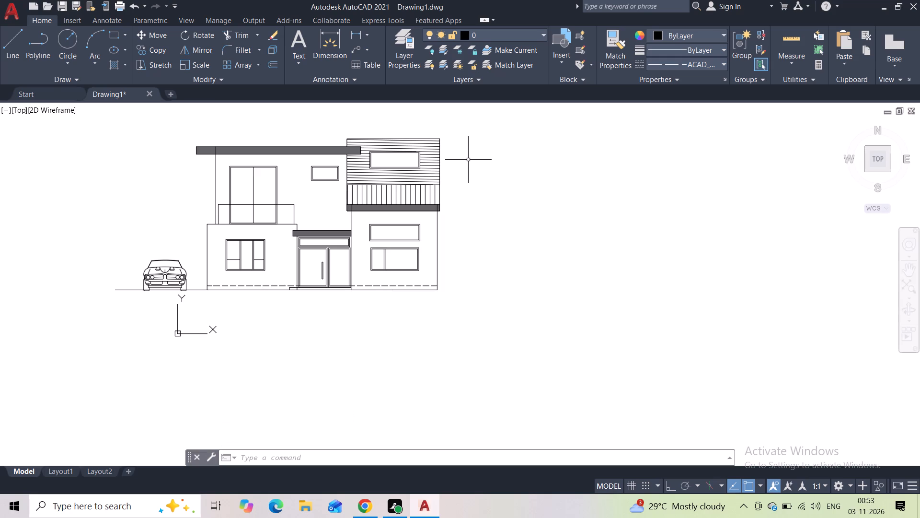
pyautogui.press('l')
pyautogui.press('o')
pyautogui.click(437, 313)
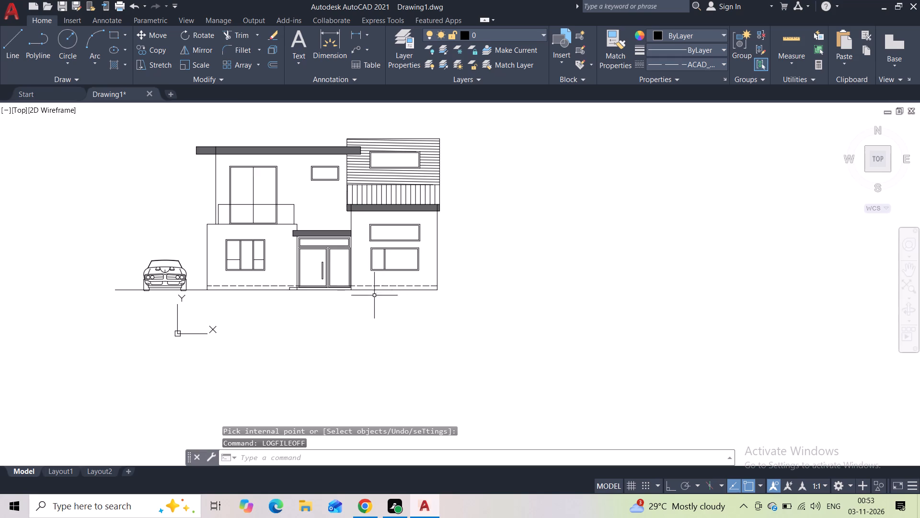
# Save the drawing as Drawing31 in the Part Time folder.
pyautogui.click(78, 6)
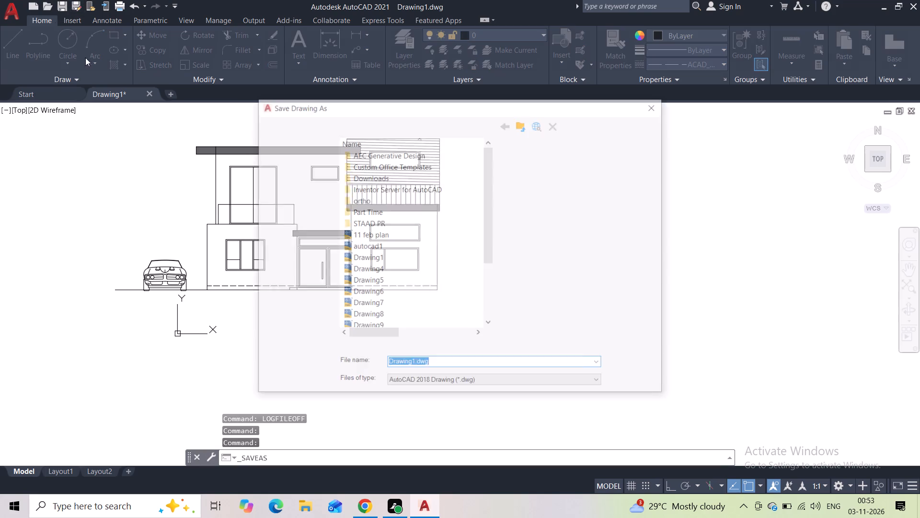
pyautogui.doubleClick(369, 215)
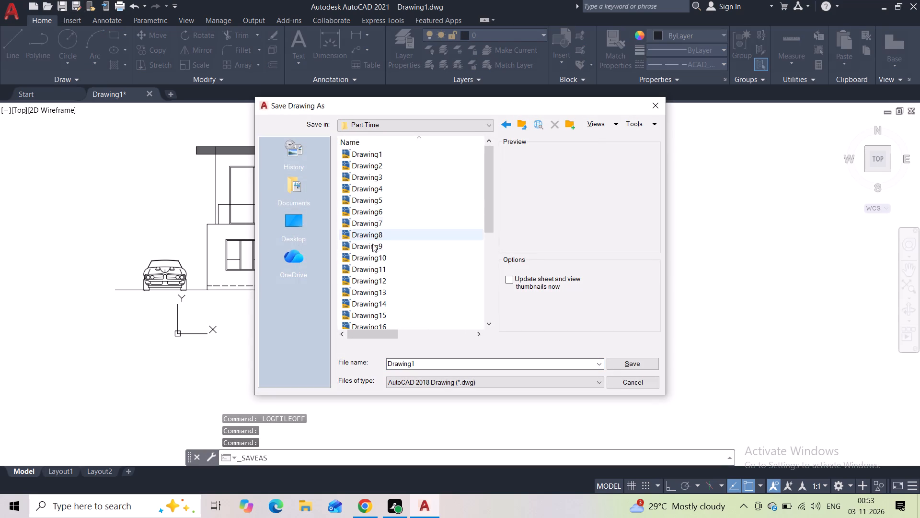
pyautogui.scroll(-12, 396, 256)
pyautogui.doubleClick(422, 365)
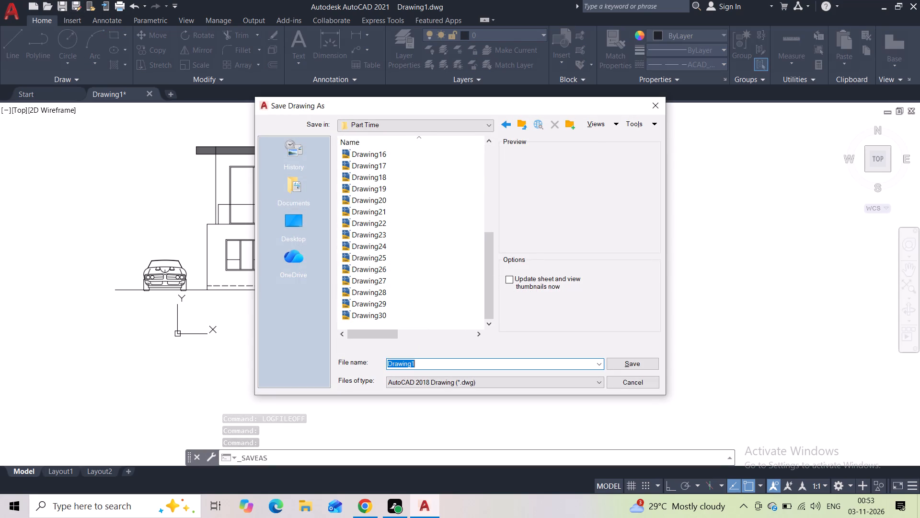
pyautogui.click(422, 365)
pyautogui.press('BackSpace')
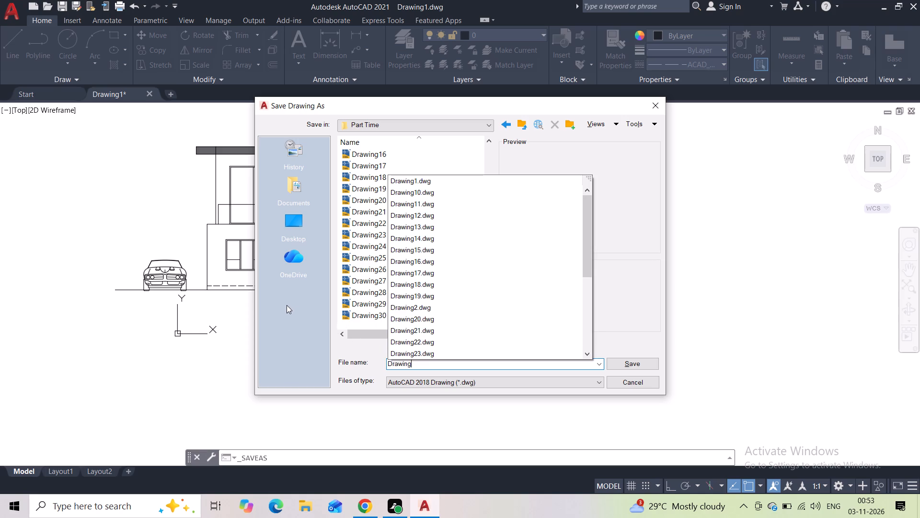
pyautogui.press('3')
pyautogui.press('1')
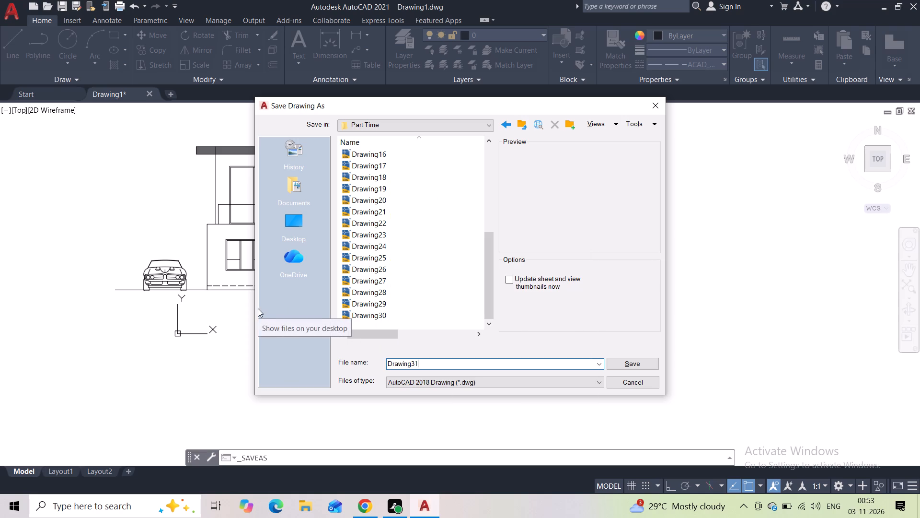
pyautogui.press('Return')
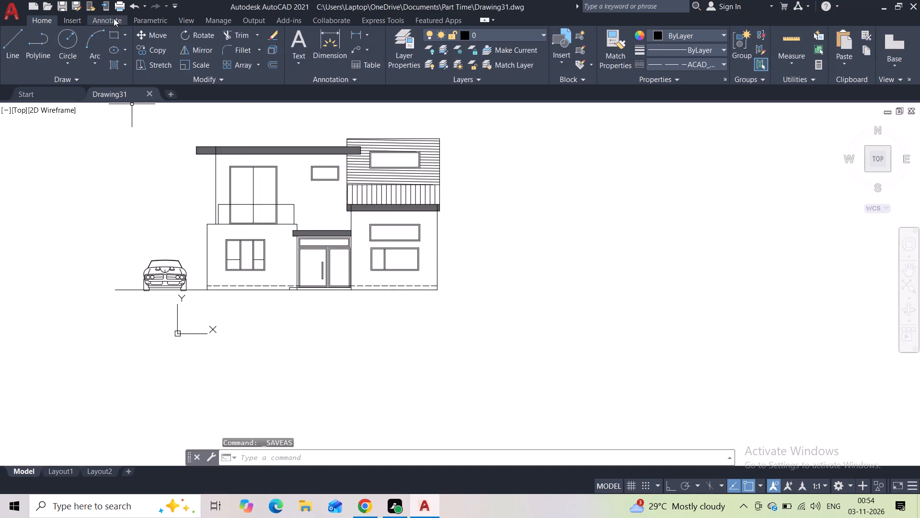
# Set up a plot with the previous plot settings and a plot window enclosing the whole elevation and the car.
pyautogui.click(115, 10)
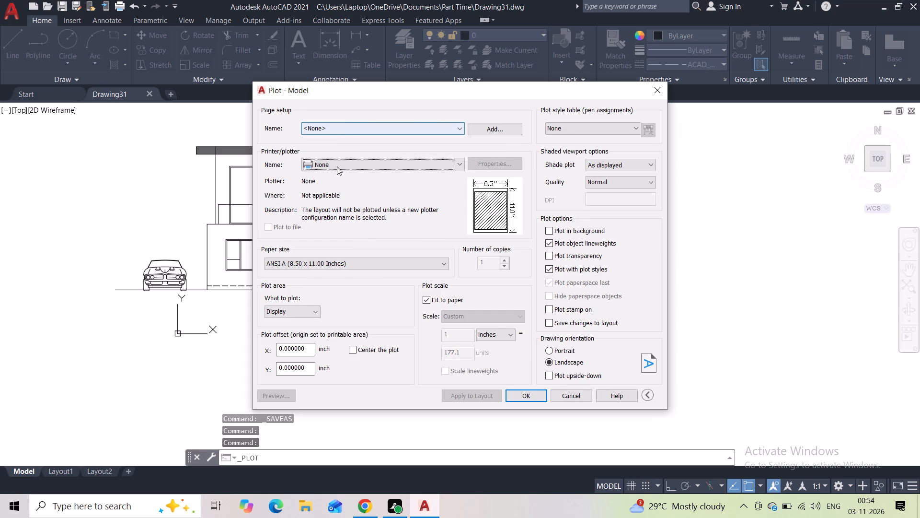
pyautogui.click(338, 163)
pyautogui.doubleClick(334, 129)
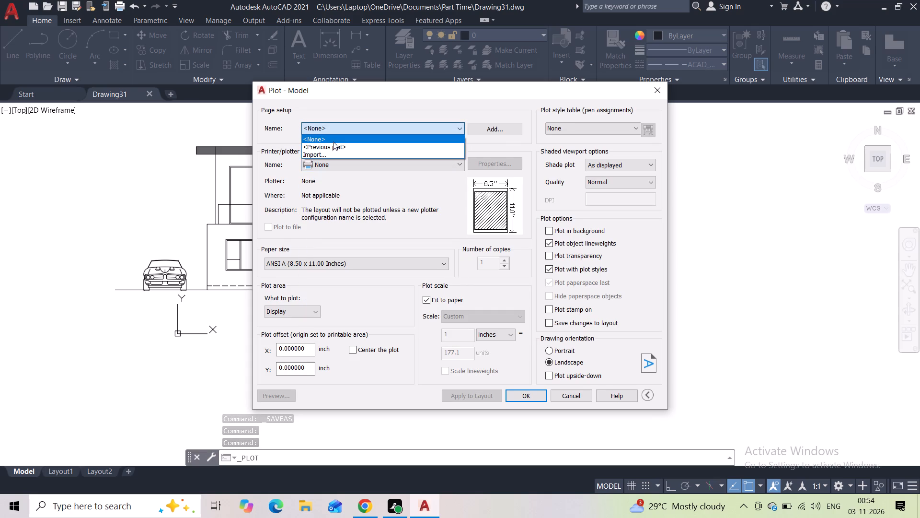
pyautogui.click(333, 144)
pyautogui.click(352, 312)
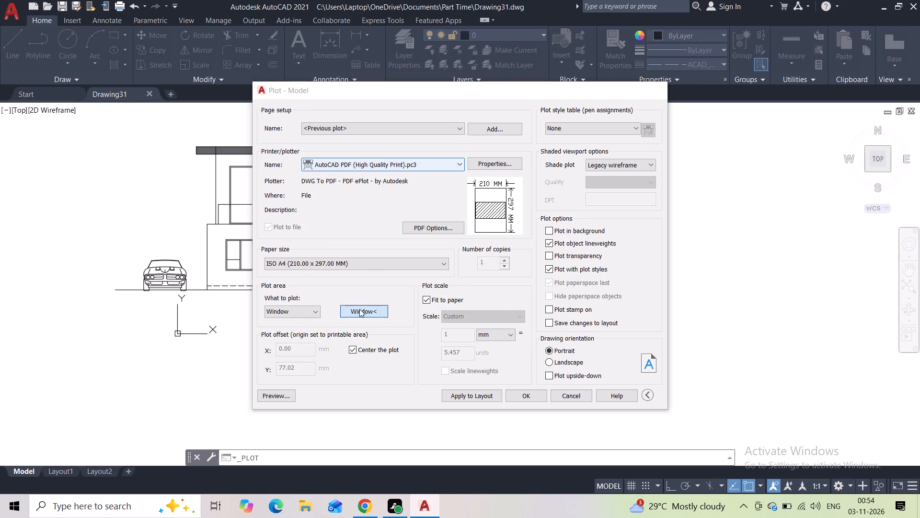
pyautogui.moveTo(425, 223); pyautogui.dragTo(429, 279, button='middle')
pyautogui.click(465, 160)
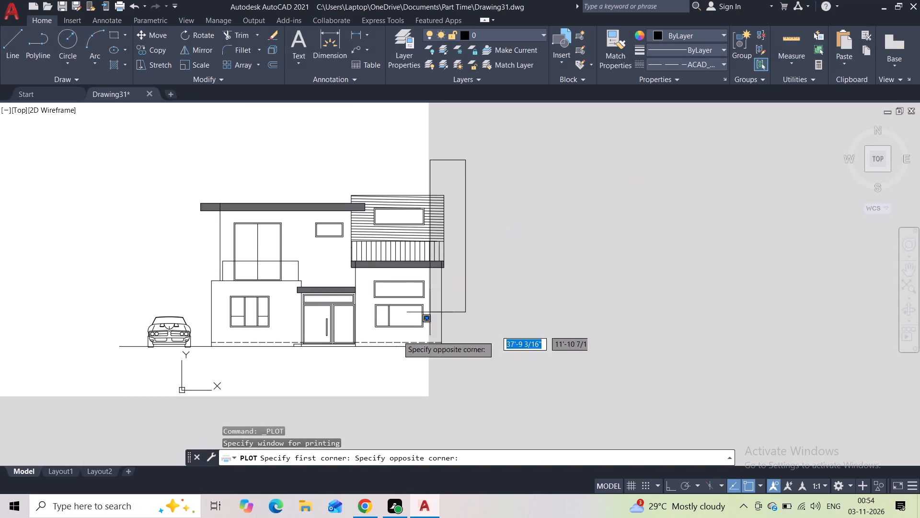
pyautogui.click(116, 373)
# Plot to Drawing31-Model.pdf in the Part Time folder and close the opened PDF.
pyautogui.click(526, 397)
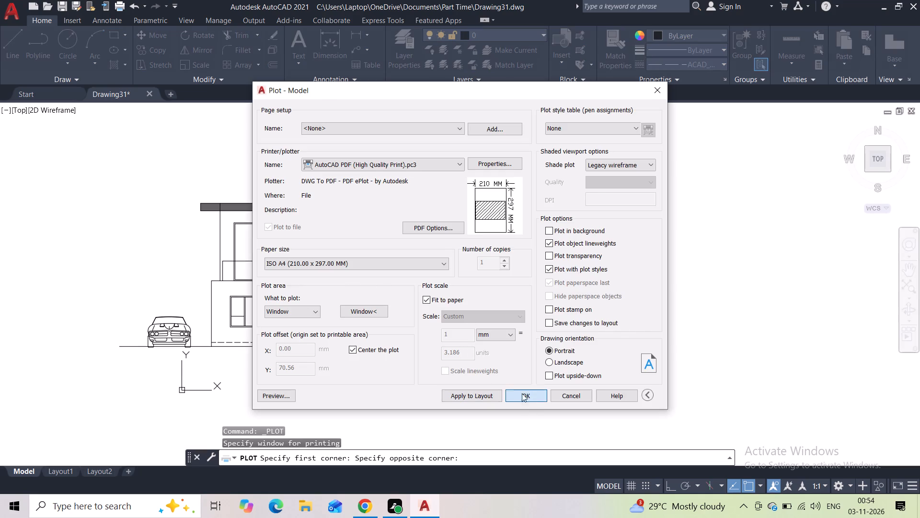
pyautogui.doubleClick(408, 212)
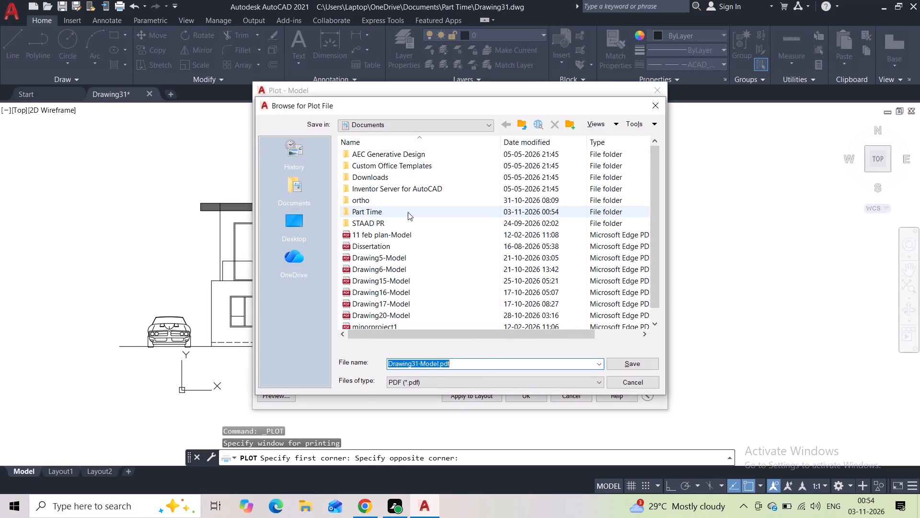
pyautogui.scroll(-12, 457, 312)
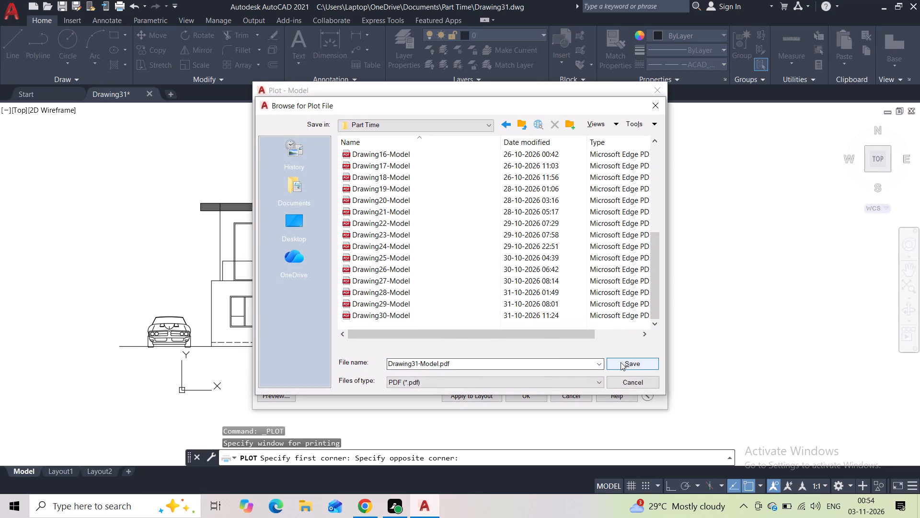
pyautogui.click(622, 362)
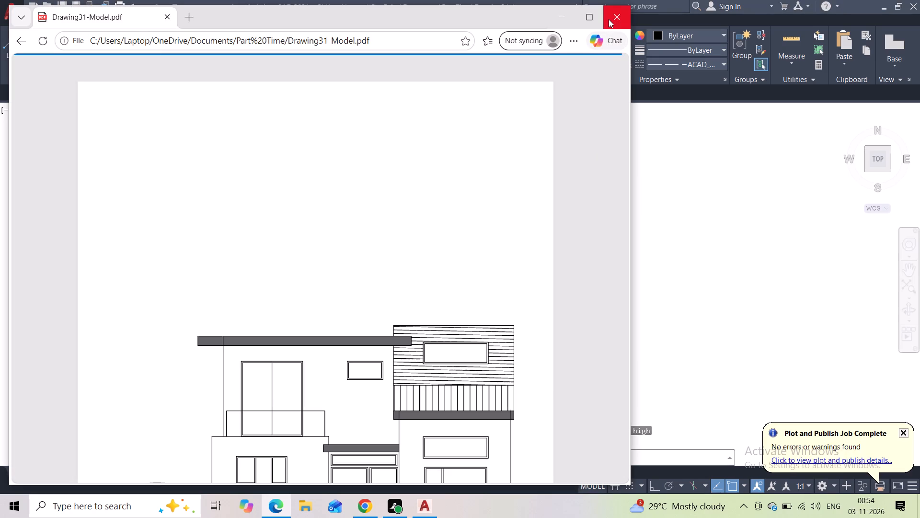
pyautogui.click(609, 19)
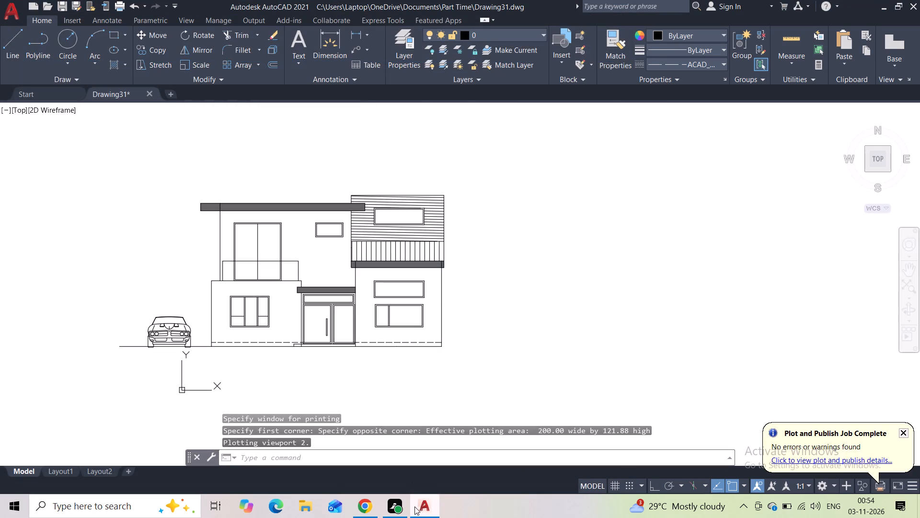